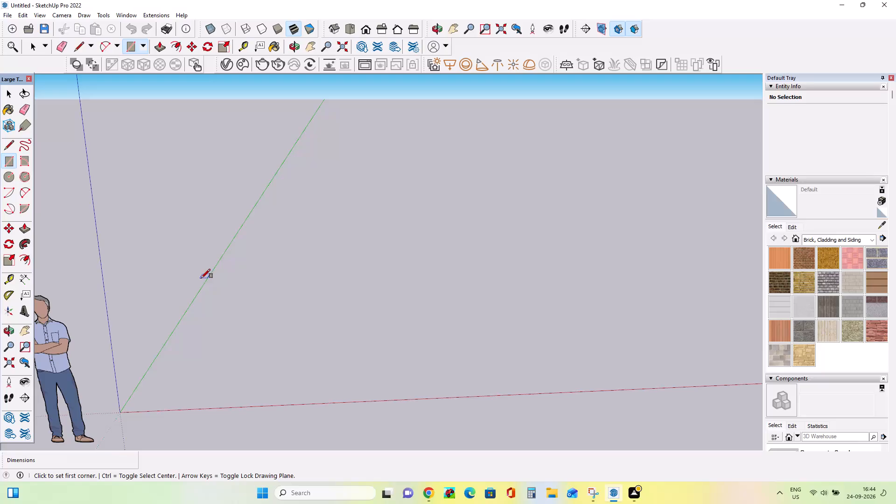
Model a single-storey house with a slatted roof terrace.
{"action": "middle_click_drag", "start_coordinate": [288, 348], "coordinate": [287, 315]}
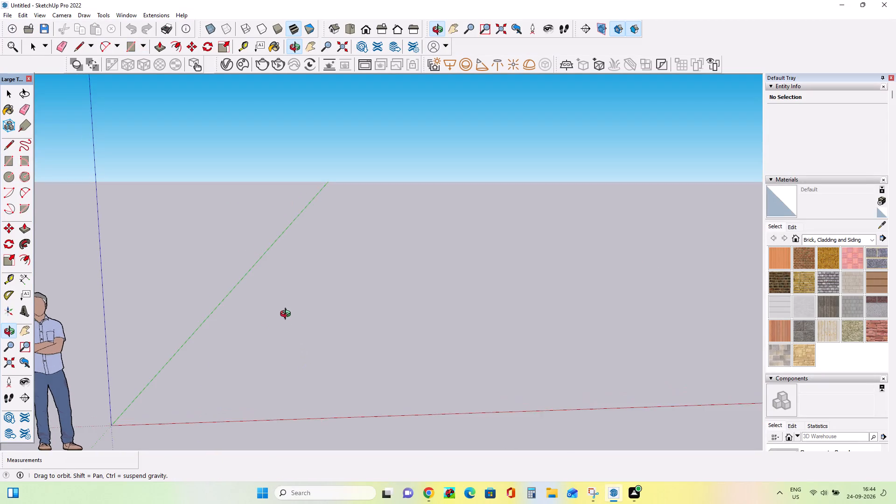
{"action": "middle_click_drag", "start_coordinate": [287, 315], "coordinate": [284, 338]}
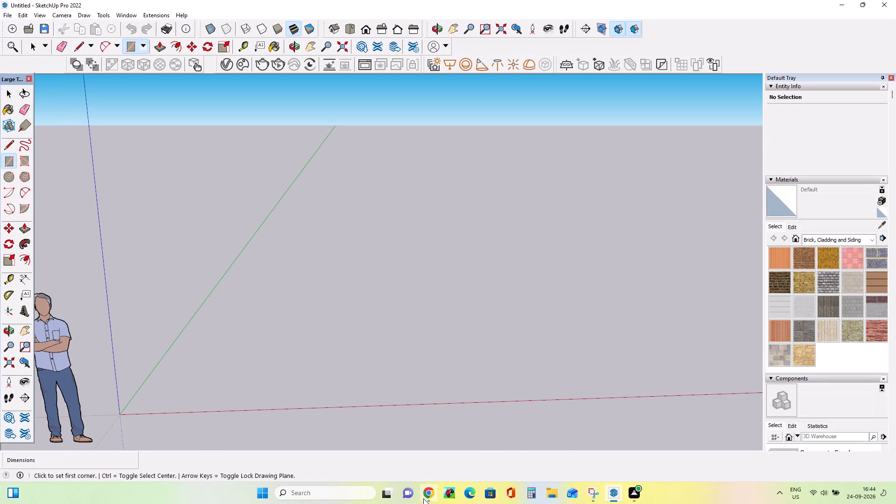
Find the east-facing 2BHK house elevation in Chrome's image results and bring up its captured picture in Snipping Tool for reference.
{"action": "left_click", "coordinate": [430, 495]}
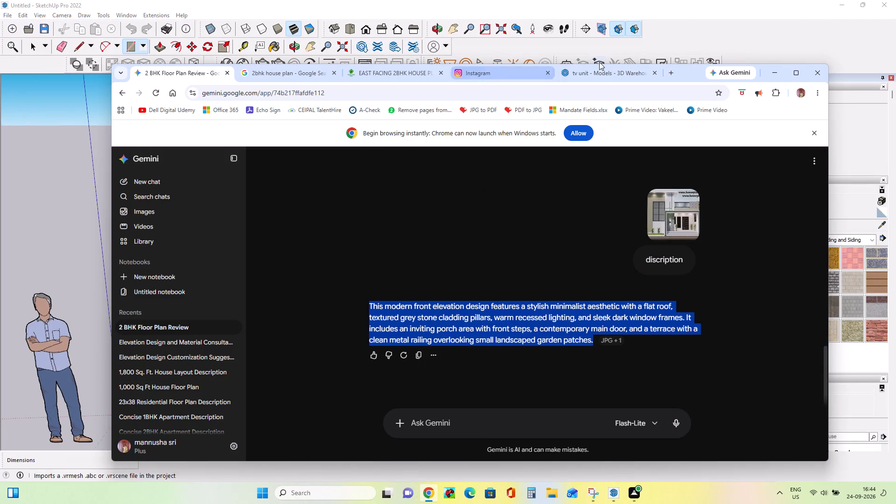
{"action": "left_click", "coordinate": [619, 77]}
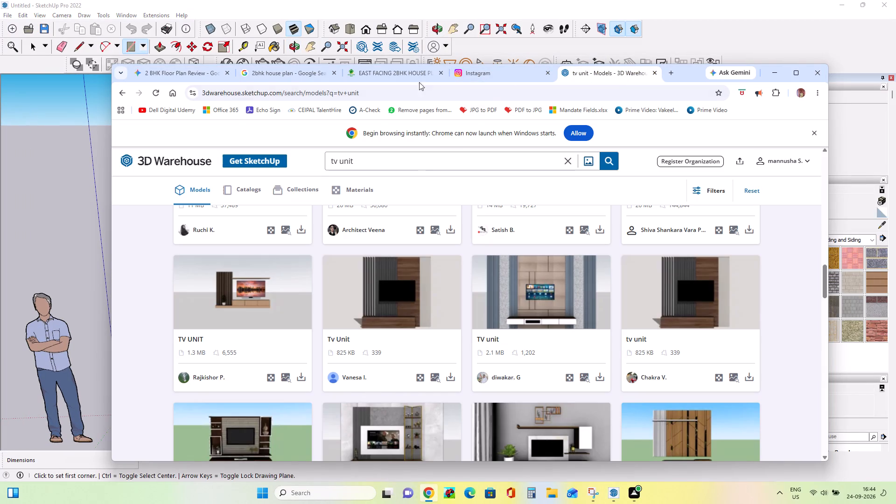
{"action": "left_click", "coordinate": [259, 71]}
{"action": "scroll", "coordinate": [397, 134], "scroll_direction": "up", "scroll_amount": 4}
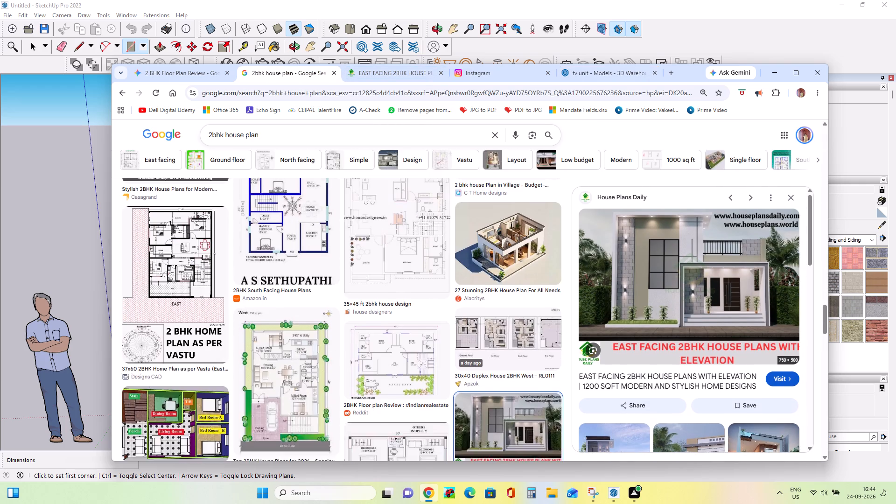
{"action": "scroll", "coordinate": [405, 120], "scroll_direction": "up", "scroll_amount": 2}
{"action": "left_click", "coordinate": [593, 490]}
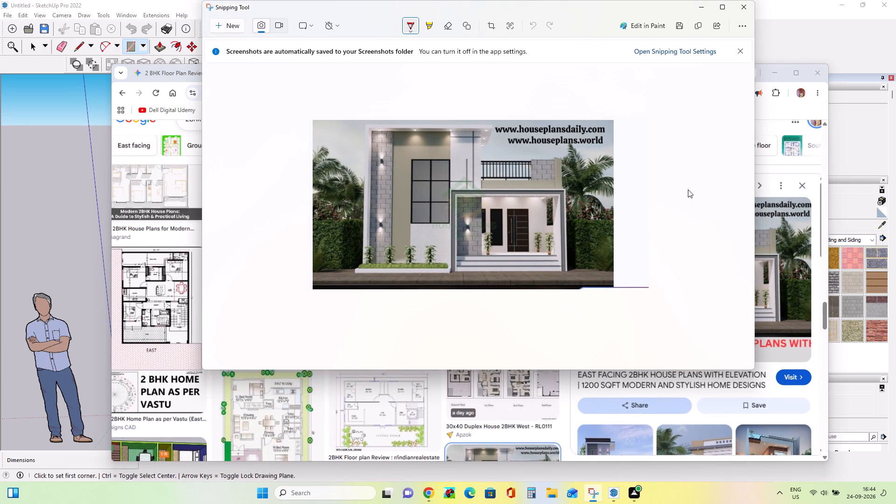
{"action": "left_click", "coordinate": [688, 189]}
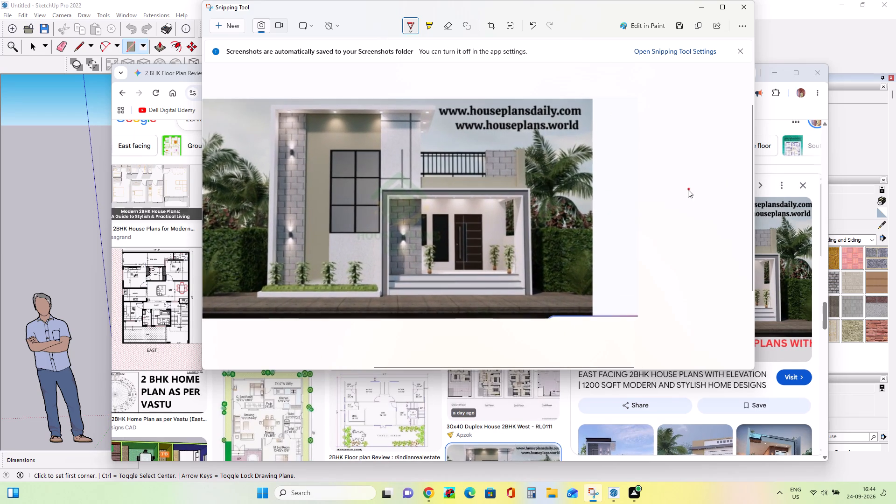
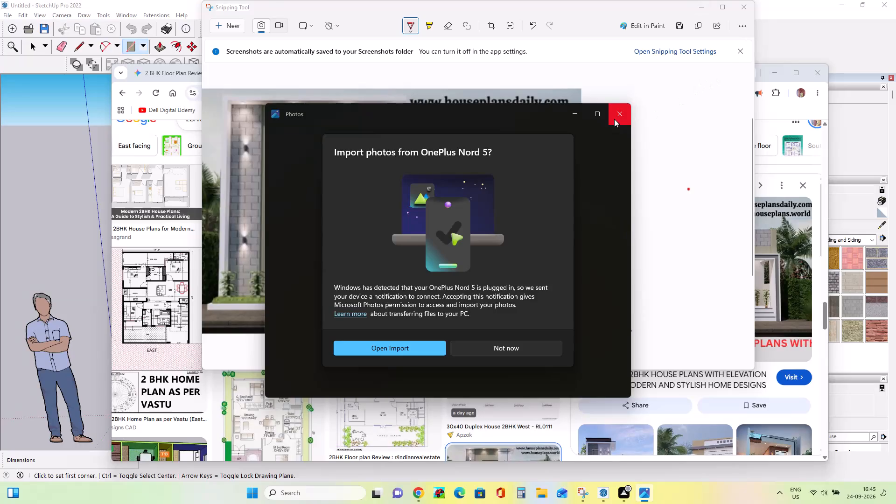
Dismiss the phone photo import prompt and return to SketchUp, minimizing the Snipping Tool and Chrome windows.
{"action": "left_click", "coordinate": [617, 117]}
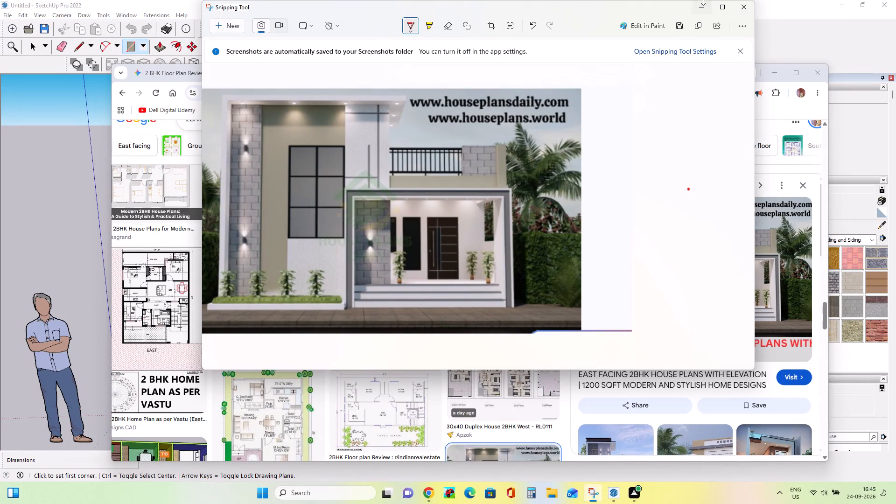
{"action": "left_click", "coordinate": [701, 4]}
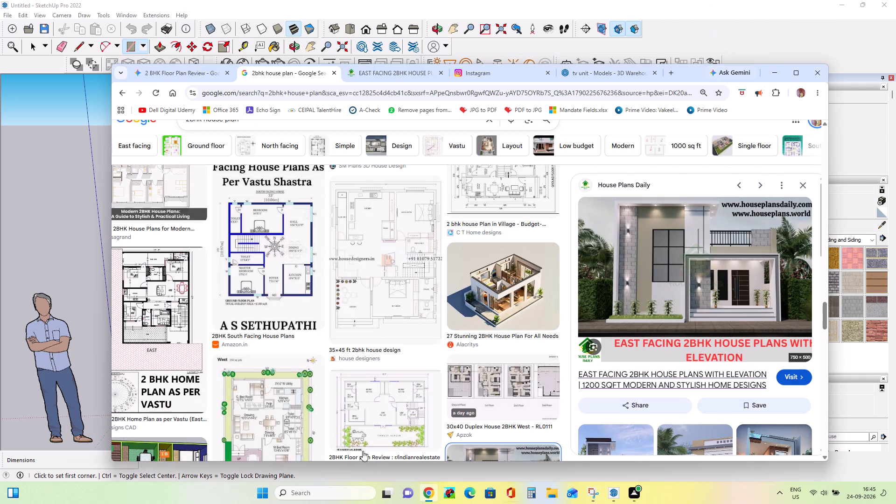
{"action": "left_click", "coordinate": [780, 71]}
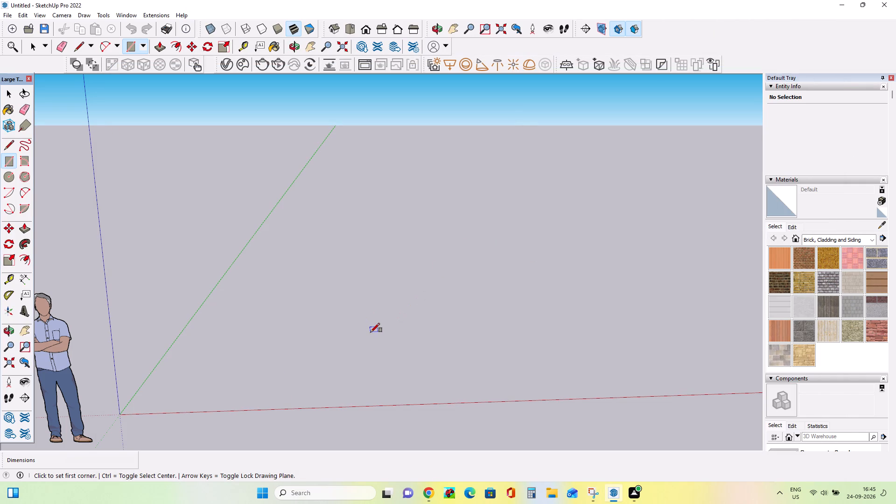
Draw a ground rectangle about 43' by 77' 9" beside the green axis, above the red axis.
{"action": "left_click", "coordinate": [333, 288]}
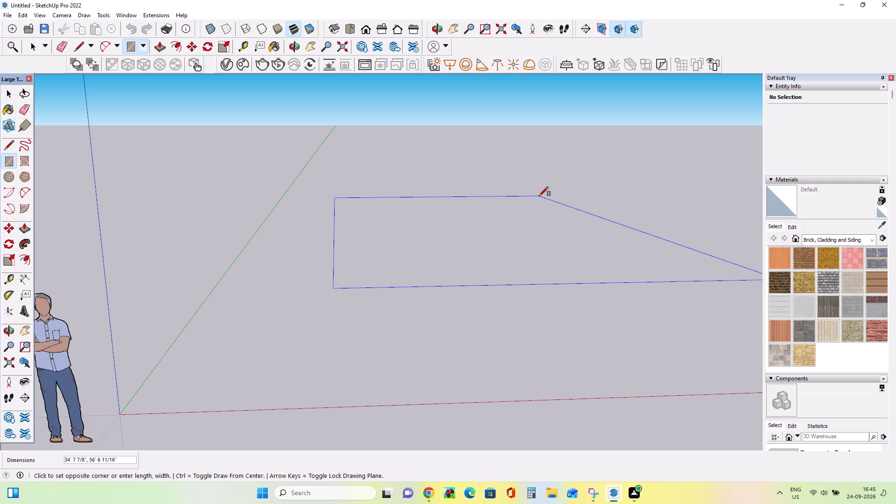
{"action": "middle_click_drag", "start_coordinate": [539, 196], "coordinate": [501, 226]}
{"action": "middle_click", "coordinate": [501, 226]}
{"action": "middle_click", "coordinate": [501, 226]}
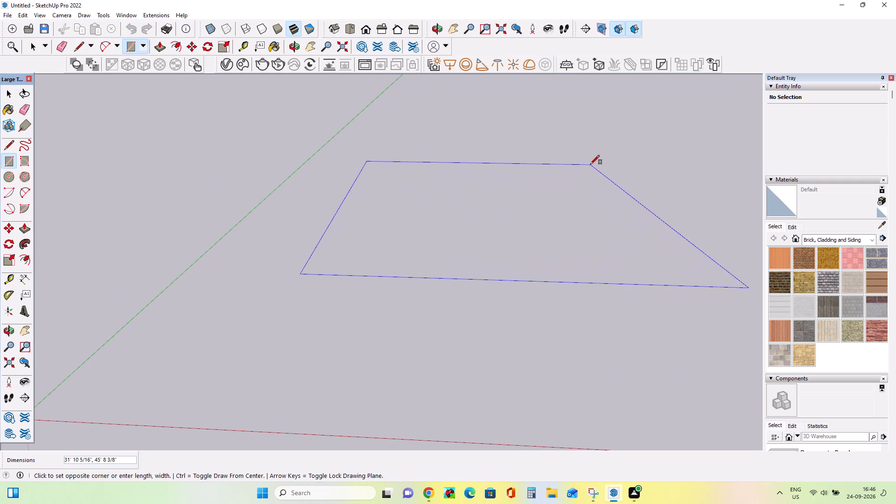
{"action": "left_click", "coordinate": [609, 134]}
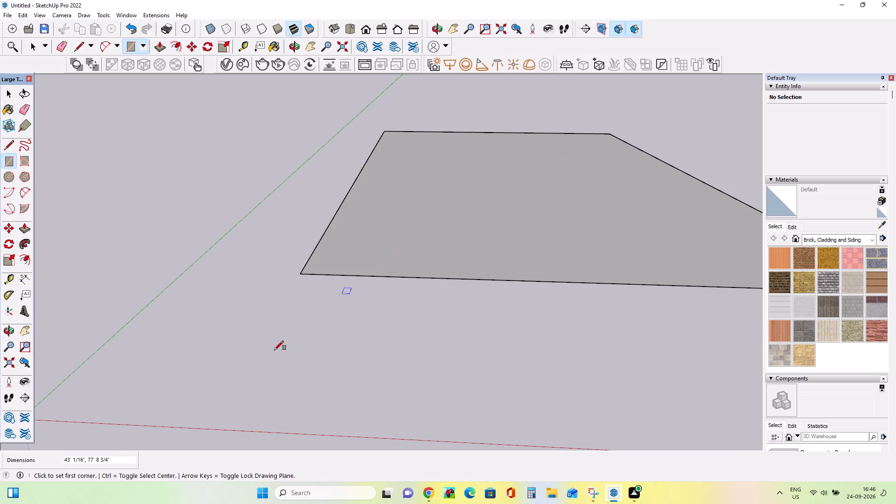
Open the file import dialog and browse to the Desktop folder.
{"action": "middle_click_drag", "start_coordinate": [274, 350], "coordinate": [355, 366]}
{"action": "scroll", "coordinate": [354, 356], "scroll_direction": "down", "scroll_amount": 5}
{"action": "scroll", "coordinate": [456, 336], "scroll_direction": "down", "scroll_amount": 3}
{"action": "middle_click_drag", "start_coordinate": [481, 343], "coordinate": [407, 355]}
{"action": "scroll", "coordinate": [438, 335], "scroll_direction": "up", "scroll_amount": 3}
{"action": "middle_click_drag", "start_coordinate": [419, 336], "coordinate": [429, 355]}
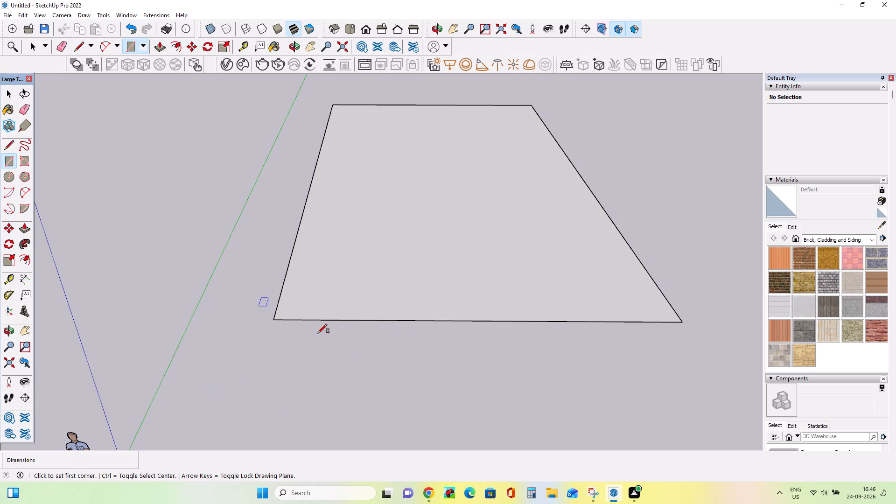
{"action": "left_click", "coordinate": [9, 14]}
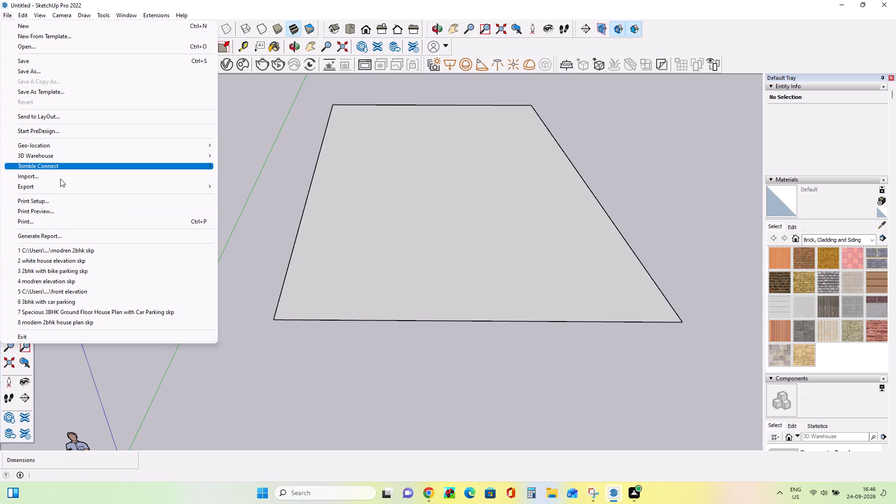
{"action": "left_click", "coordinate": [75, 181]}
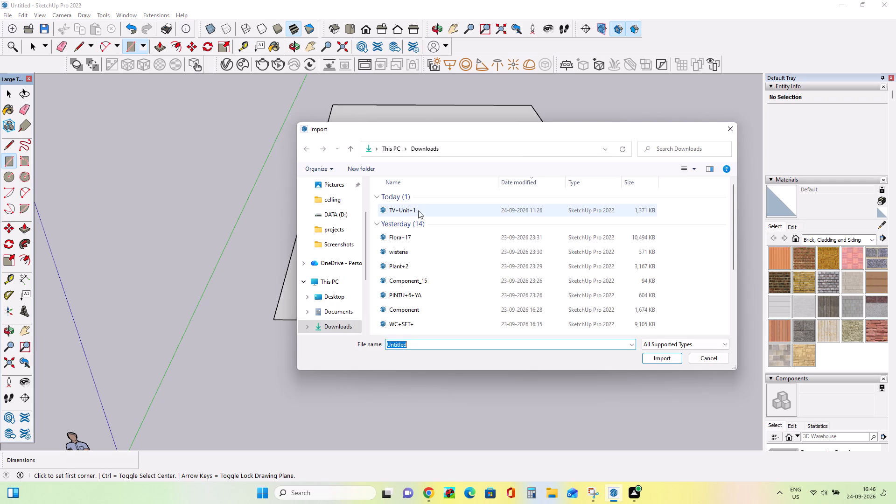
{"action": "scroll", "coordinate": [335, 220], "scroll_direction": "up", "scroll_amount": 4}
{"action": "scroll", "coordinate": [335, 219], "scroll_direction": "down", "scroll_amount": 1}
{"action": "scroll", "coordinate": [335, 219], "scroll_direction": "up", "scroll_amount": 1}
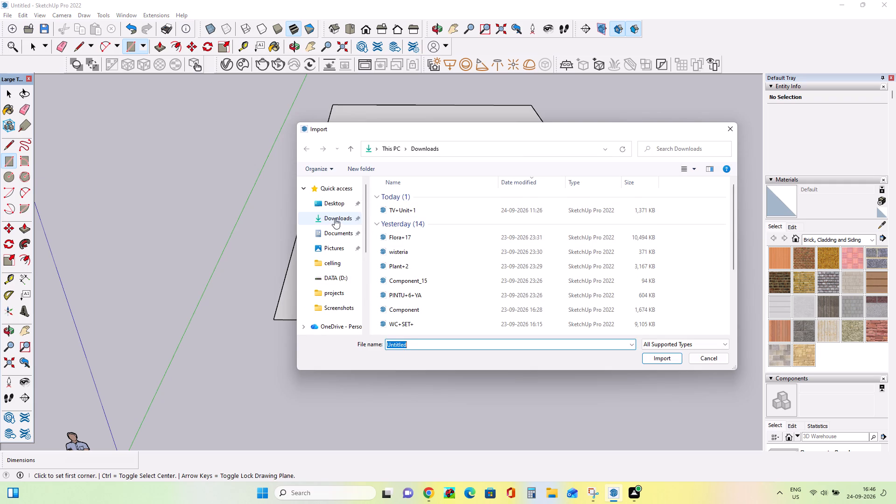
{"action": "scroll", "coordinate": [335, 218], "scroll_direction": "up", "scroll_amount": 1}
{"action": "left_click_drag", "start_coordinate": [415, 90], "coordinate": [413, 125]}
{"action": "left_click", "coordinate": [342, 207]}
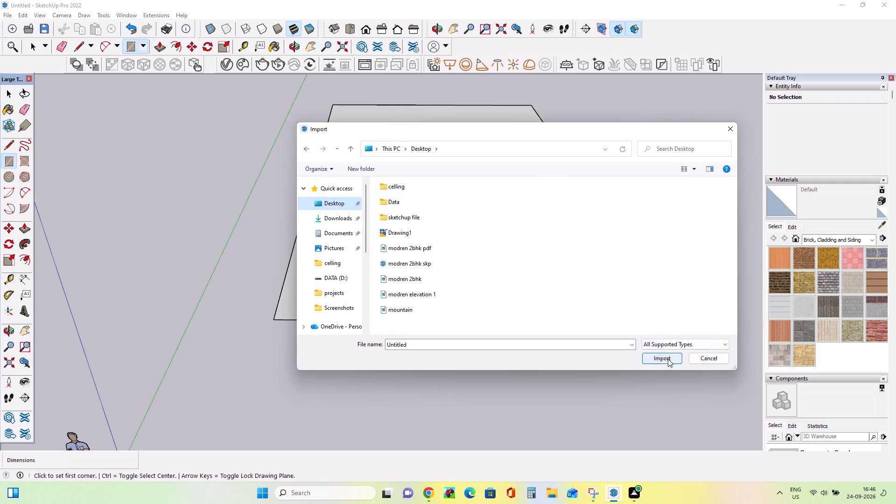
{"action": "left_click", "coordinate": [668, 359]}
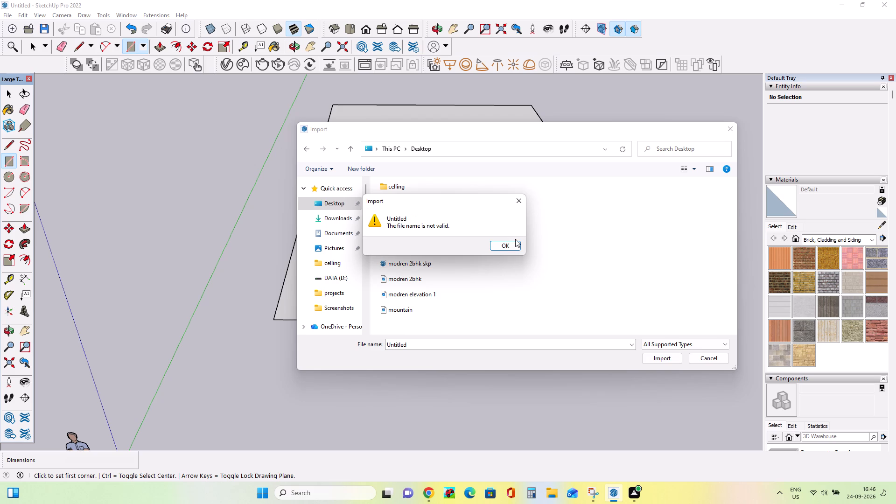
{"action": "left_click", "coordinate": [483, 274]}
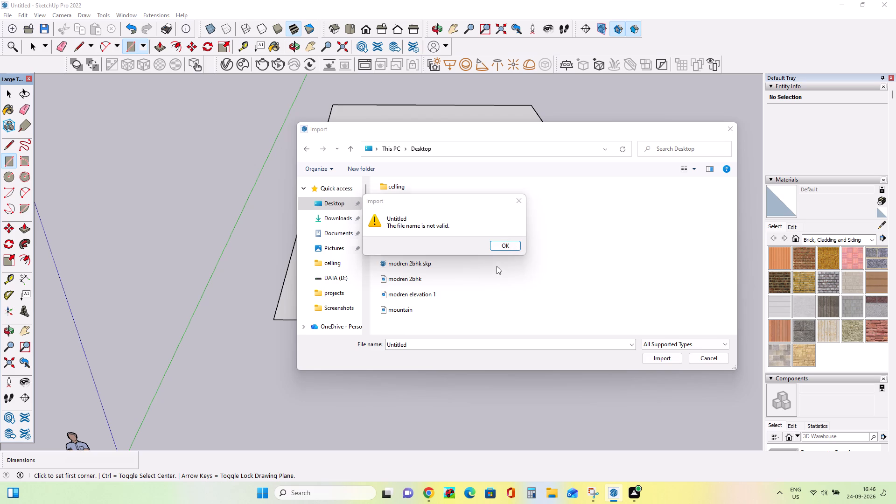
{"action": "left_click", "coordinate": [506, 245]}
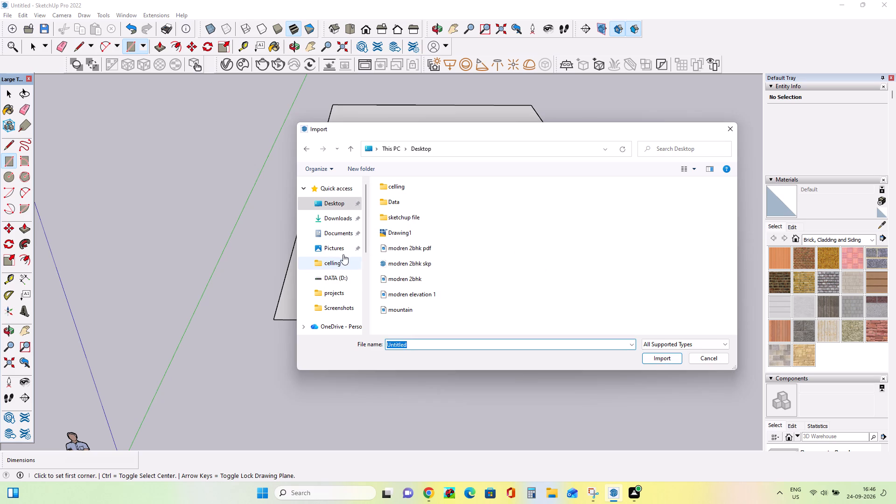
Import the "modren elevation 1" picture from the Desktop as an image and place it flat on the ground beside the rectangle.
{"action": "scroll", "coordinate": [338, 271], "scroll_direction": "down", "scroll_amount": 3}
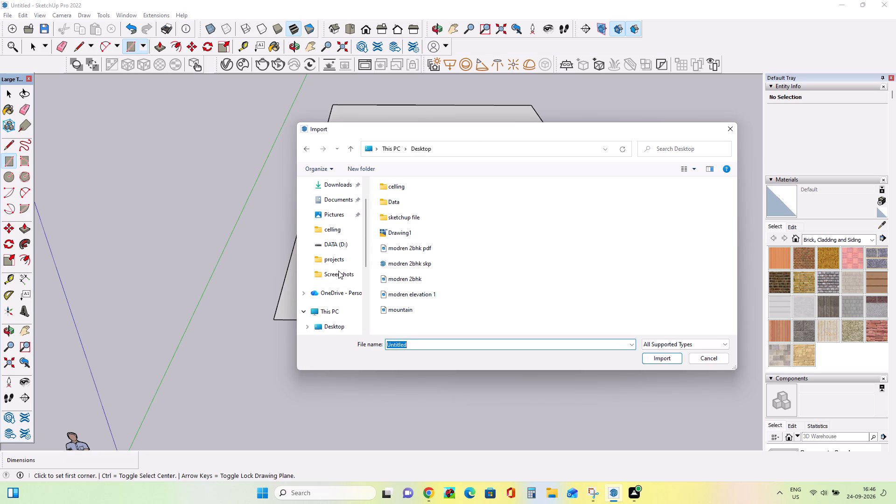
{"action": "scroll", "coordinate": [338, 271], "scroll_direction": "down", "scroll_amount": 3}
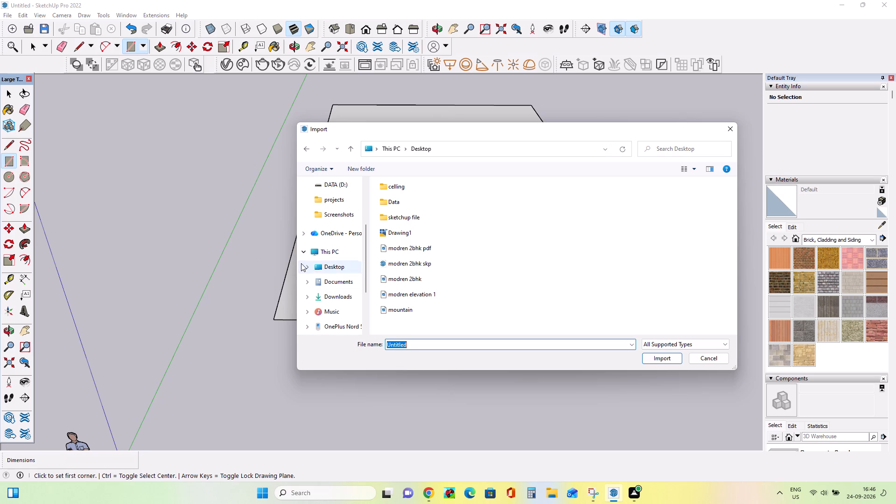
{"action": "scroll", "coordinate": [301, 263], "scroll_direction": "up", "scroll_amount": 3}
{"action": "scroll", "coordinate": [341, 273], "scroll_direction": "up", "scroll_amount": 2}
{"action": "scroll", "coordinate": [341, 273], "scroll_direction": "down", "scroll_amount": 4}
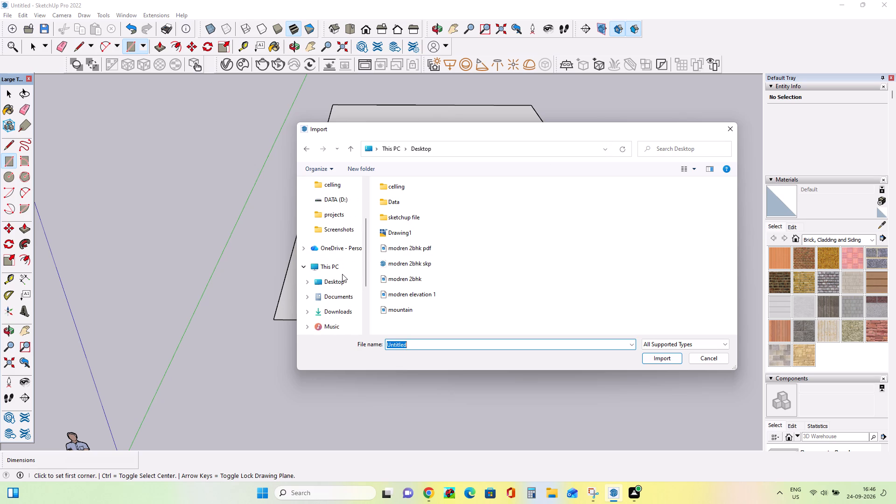
{"action": "left_click", "coordinate": [332, 280]}
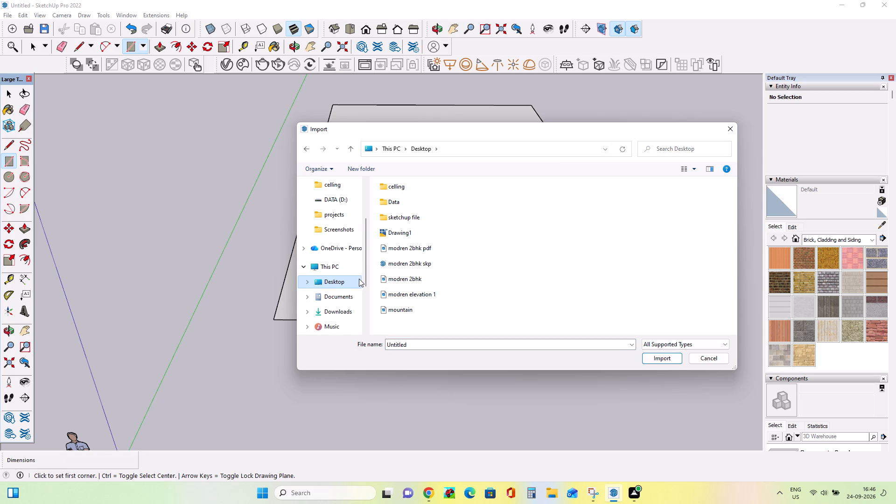
{"action": "left_click", "coordinate": [349, 282]}
{"action": "left_click", "coordinate": [427, 297]}
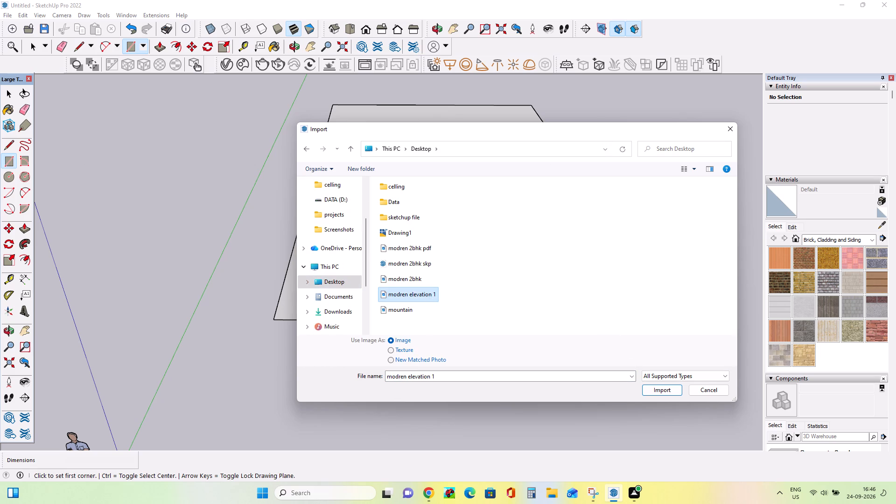
{"action": "left_click", "coordinate": [671, 392]}
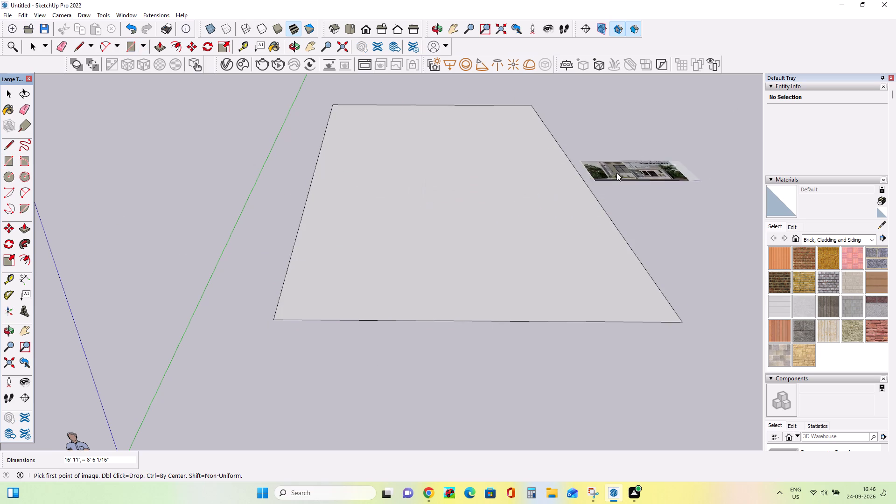
{"action": "left_click", "coordinate": [612, 177]}
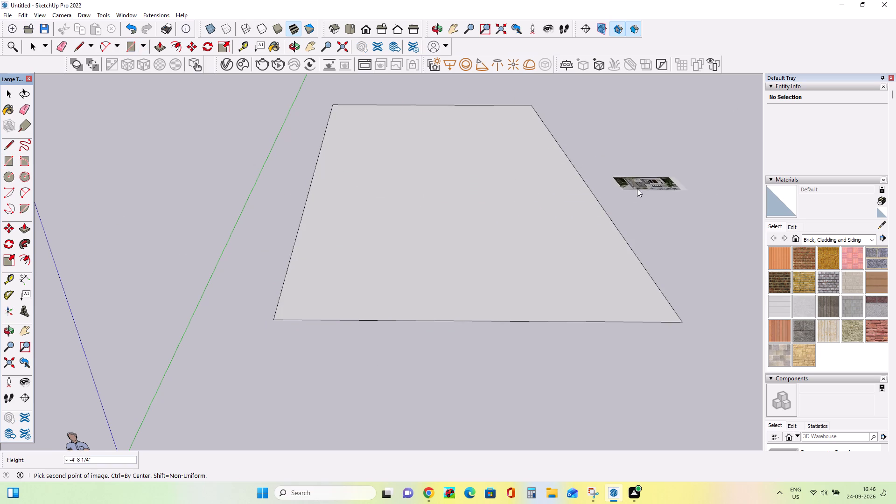
{"action": "left_click", "coordinate": [686, 212]}
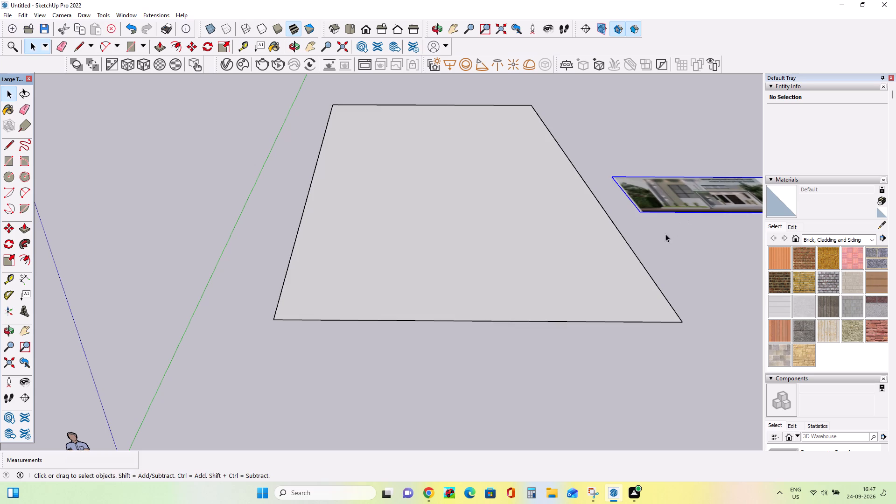
Examine the placed house elevation image up close from above.
{"action": "middle_click_drag", "start_coordinate": [657, 234], "coordinate": [656, 385]}
{"action": "scroll", "coordinate": [656, 385], "scroll_direction": "down", "scroll_amount": 4}
{"action": "scroll", "coordinate": [553, 271], "scroll_direction": "down", "scroll_amount": 4}
{"action": "scroll", "coordinate": [553, 271], "scroll_direction": "up", "scroll_amount": 1}
{"action": "scroll", "coordinate": [553, 271], "scroll_direction": "down", "scroll_amount": 1}
{"action": "middle_click_drag", "start_coordinate": [553, 275], "coordinate": [553, 371]}
{"action": "scroll", "coordinate": [556, 371], "scroll_direction": "down", "scroll_amount": 1}
{"action": "scroll", "coordinate": [658, 316], "scroll_direction": "up", "scroll_amount": 14}
{"action": "scroll", "coordinate": [602, 295], "scroll_direction": "down", "scroll_amount": 4}
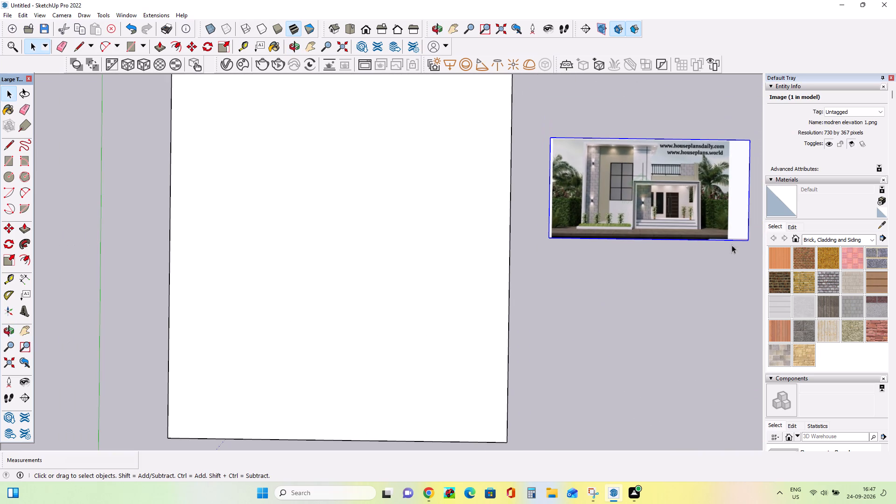
{"action": "left_click", "coordinate": [22, 333]}
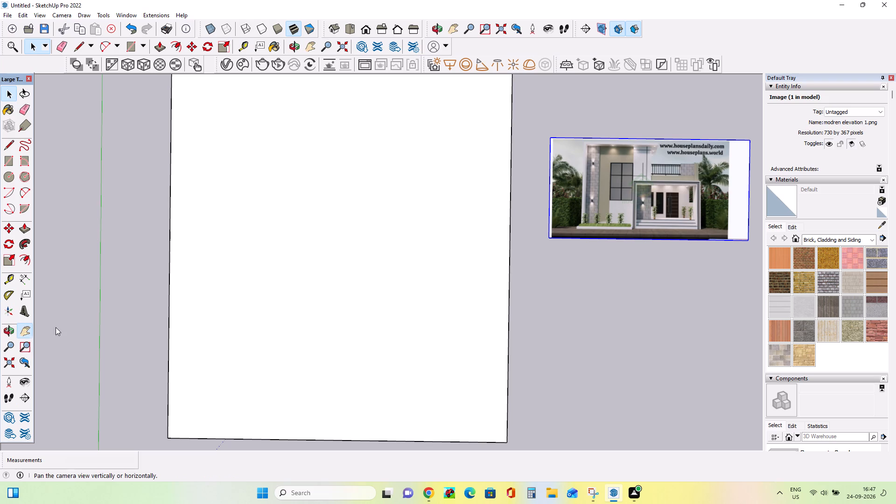
{"action": "left_click_drag", "start_coordinate": [364, 248], "coordinate": [253, 274]}
{"action": "middle_click_drag", "start_coordinate": [523, 335], "coordinate": [566, 306]}
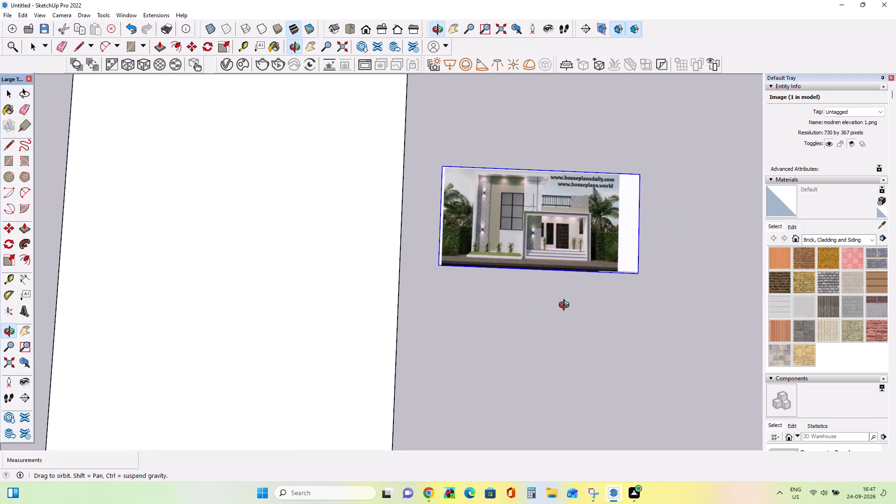
{"action": "middle_click_drag", "start_coordinate": [566, 306], "coordinate": [566, 283]}
{"action": "scroll", "coordinate": [486, 266], "scroll_direction": "up", "scroll_amount": 4}
{"action": "left_click_drag", "start_coordinate": [345, 252], "coordinate": [417, 316]}
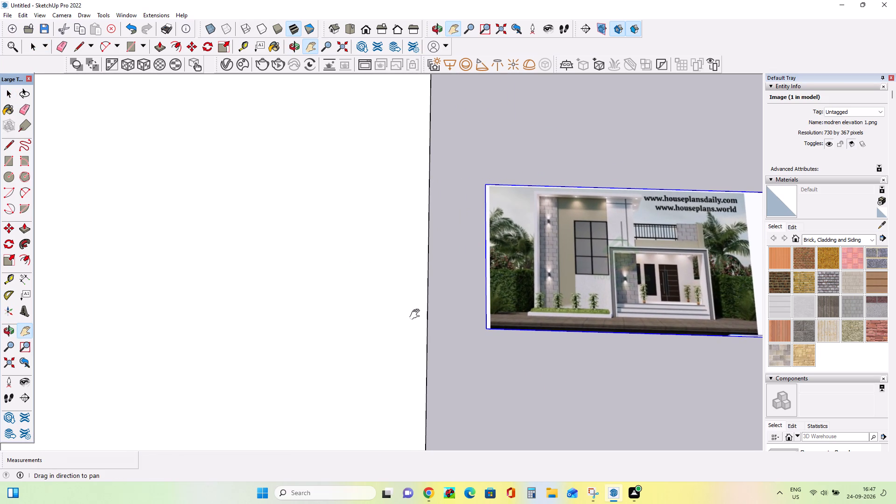
{"action": "middle_click_drag", "start_coordinate": [386, 289], "coordinate": [353, 282]}
{"action": "left_click_drag", "start_coordinate": [301, 265], "coordinate": [420, 305]}
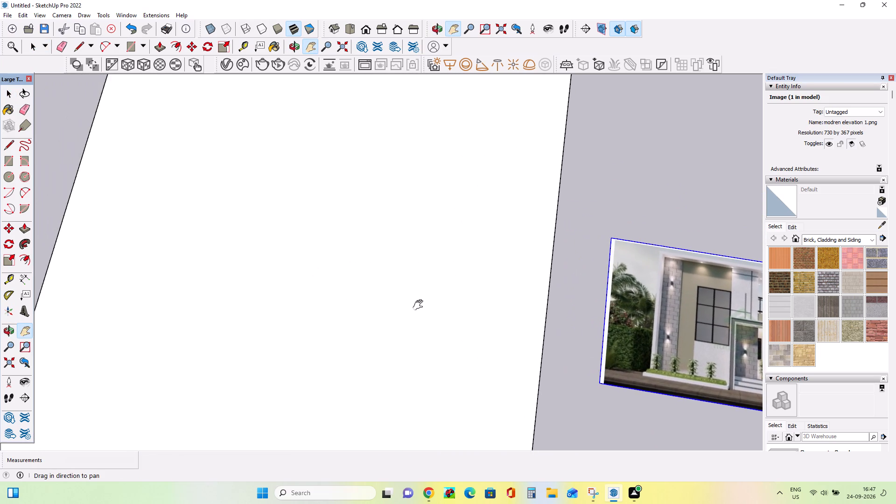
{"action": "left_click_drag", "start_coordinate": [420, 305], "coordinate": [282, 238]}
{"action": "scroll", "coordinate": [330, 242], "scroll_direction": "up", "scroll_amount": 1}
{"action": "middle_click_drag", "start_coordinate": [331, 243], "coordinate": [375, 241]}
{"action": "left_click_drag", "start_coordinate": [460, 261], "coordinate": [268, 283]}
{"action": "left_click_drag", "start_coordinate": [629, 313], "coordinate": [626, 323]}
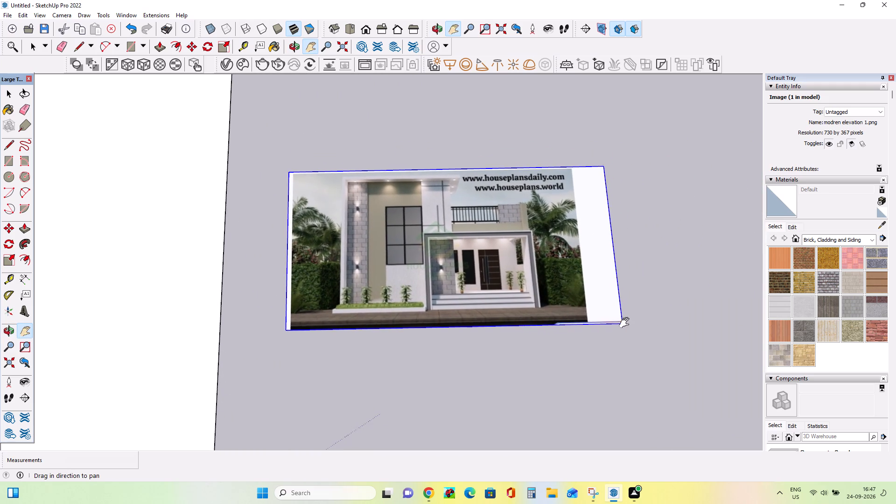
{"action": "left_click_drag", "start_coordinate": [626, 323], "coordinate": [623, 329]}
{"action": "scroll", "coordinate": [437, 279], "scroll_direction": "up", "scroll_amount": 4}
{"action": "middle_click_drag", "start_coordinate": [521, 294], "coordinate": [521, 353]}
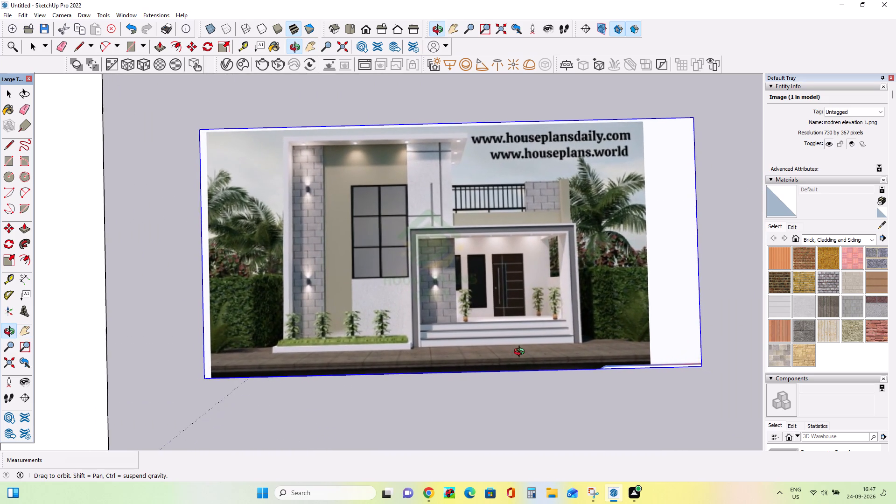
{"action": "middle_click_drag", "start_coordinate": [521, 353], "coordinate": [514, 360]}
{"action": "middle_click_drag", "start_coordinate": [495, 366], "coordinate": [562, 357]}
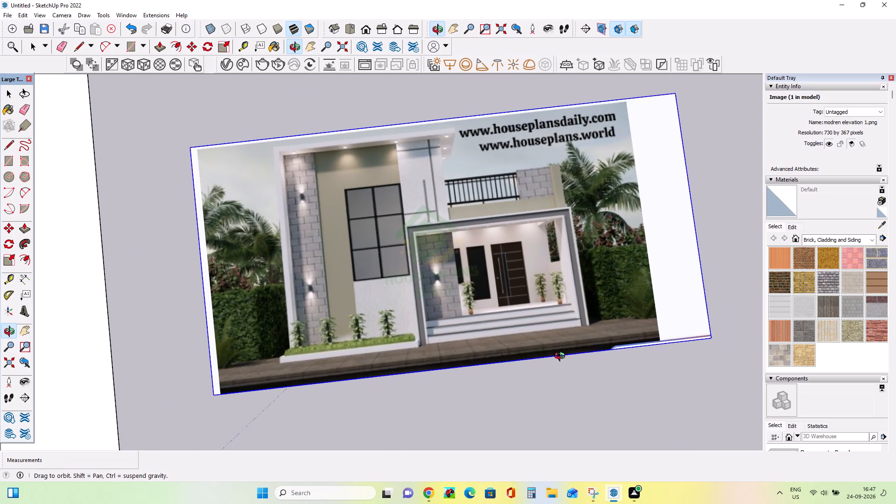
{"action": "middle_click_drag", "start_coordinate": [562, 357], "coordinate": [629, 340]}
{"action": "scroll", "coordinate": [629, 340], "scroll_direction": "up", "scroll_amount": 1}
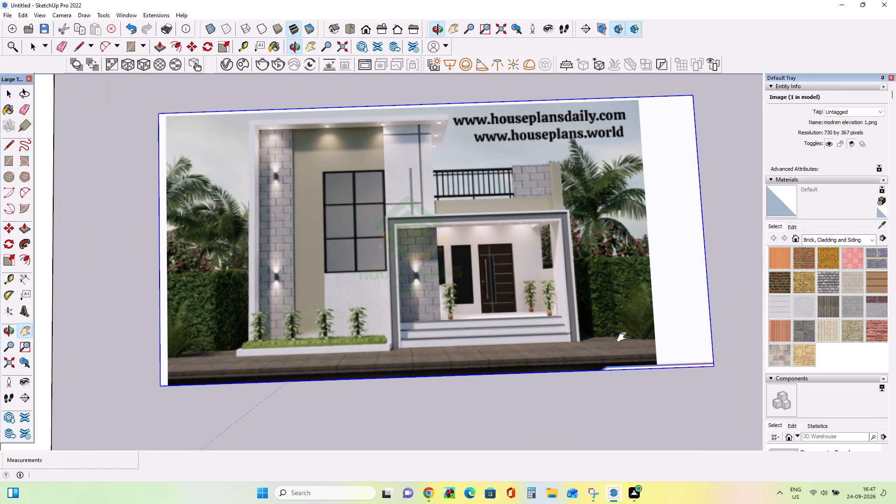
{"action": "middle_click", "coordinate": [624, 336]}
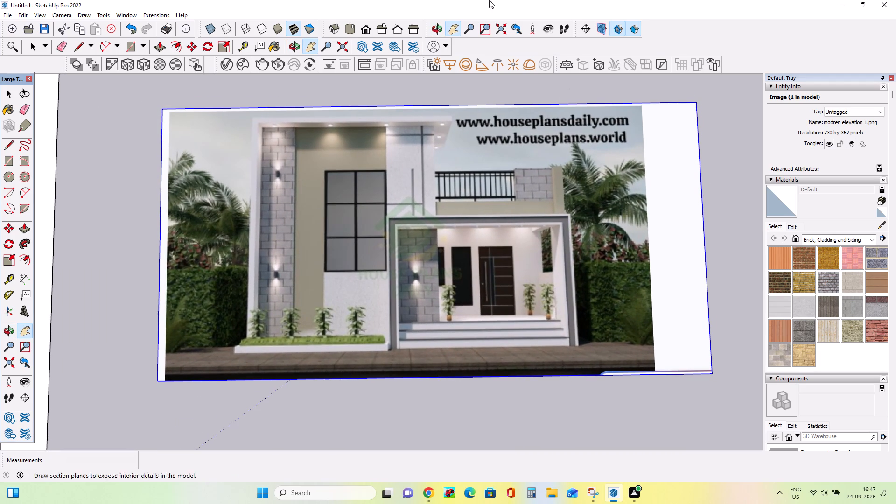
Examine the whole house elevation image face-on from above, checking that its walls and planter appear square for tracing.
{"action": "left_click", "coordinate": [7, 163]}
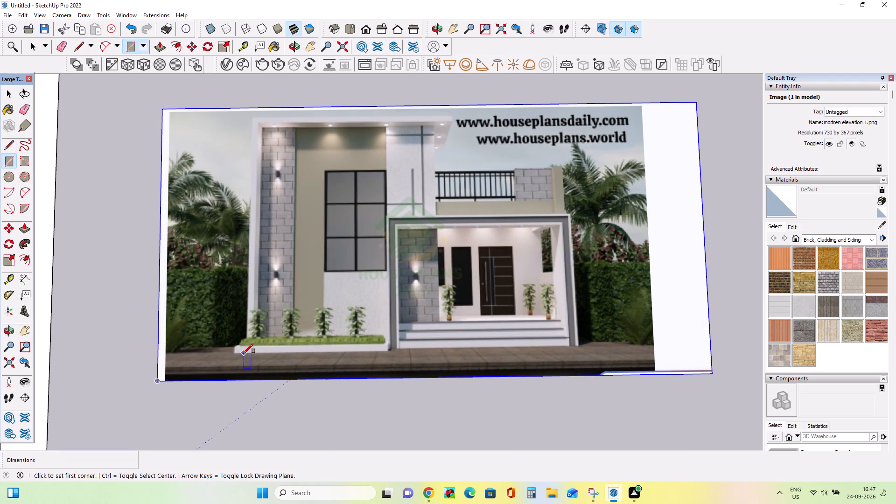
{"action": "scroll", "coordinate": [323, 328], "scroll_direction": "up", "scroll_amount": 1}
{"action": "middle_click_drag", "start_coordinate": [402, 308], "coordinate": [404, 393]}
{"action": "scroll", "coordinate": [404, 393], "scroll_direction": "down", "scroll_amount": 3}
{"action": "scroll", "coordinate": [404, 375], "scroll_direction": "up", "scroll_amount": 2}
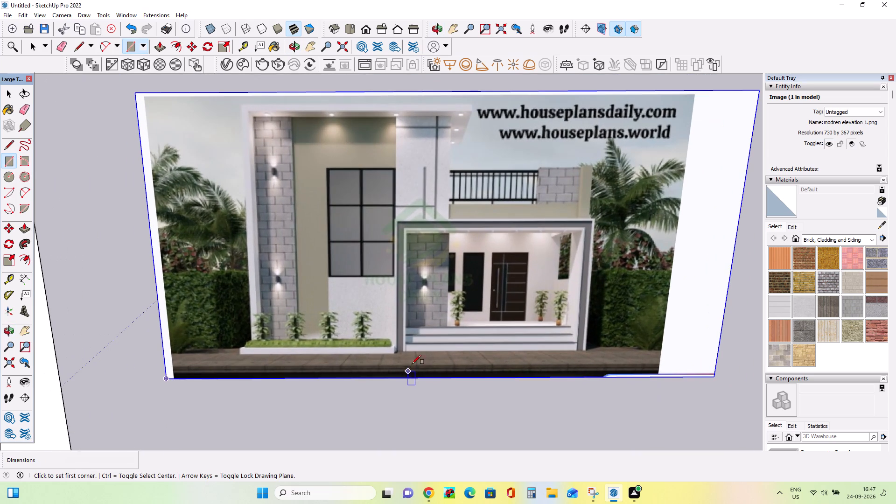
{"action": "left_click", "coordinate": [22, 332]}
{"action": "left_click_drag", "start_coordinate": [194, 327], "coordinate": [178, 344]}
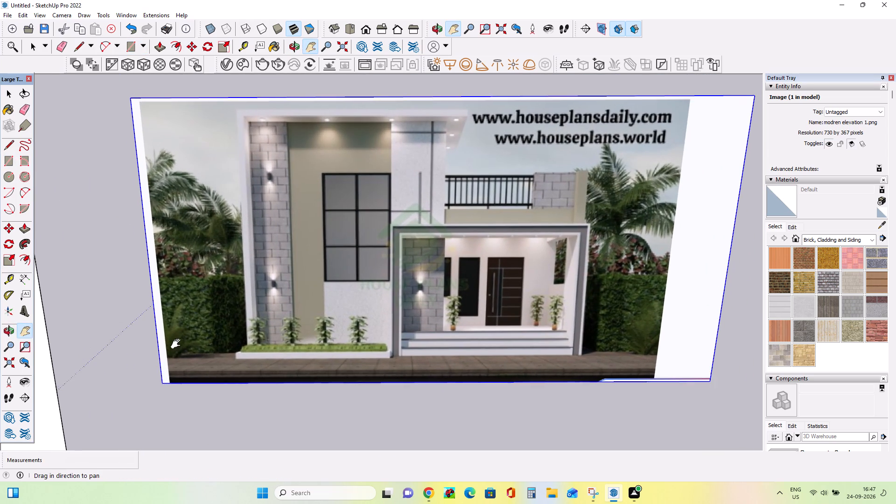
{"action": "left_click_drag", "start_coordinate": [178, 344], "coordinate": [170, 355]}
{"action": "scroll", "coordinate": [271, 357], "scroll_direction": "up", "scroll_amount": 1}
{"action": "middle_click_drag", "start_coordinate": [285, 365], "coordinate": [289, 326]}
{"action": "middle_click_drag", "start_coordinate": [276, 396], "coordinate": [254, 386]}
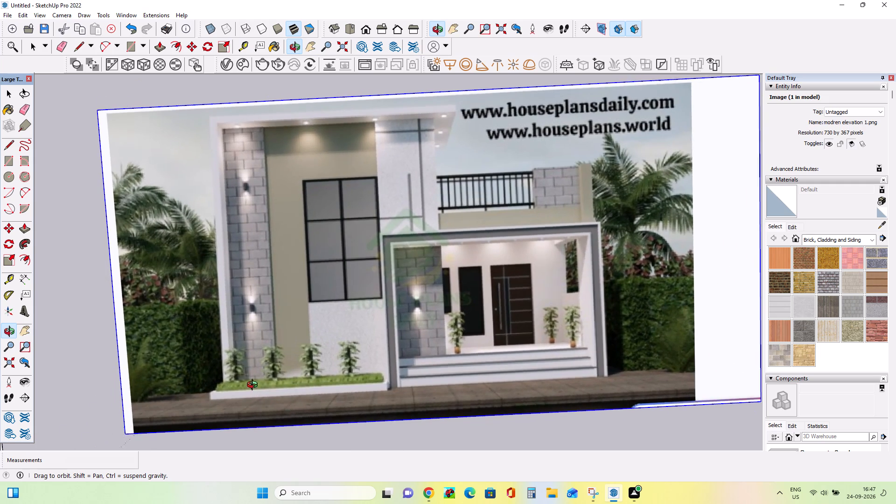
{"action": "middle_click_drag", "start_coordinate": [254, 386], "coordinate": [266, 396]}
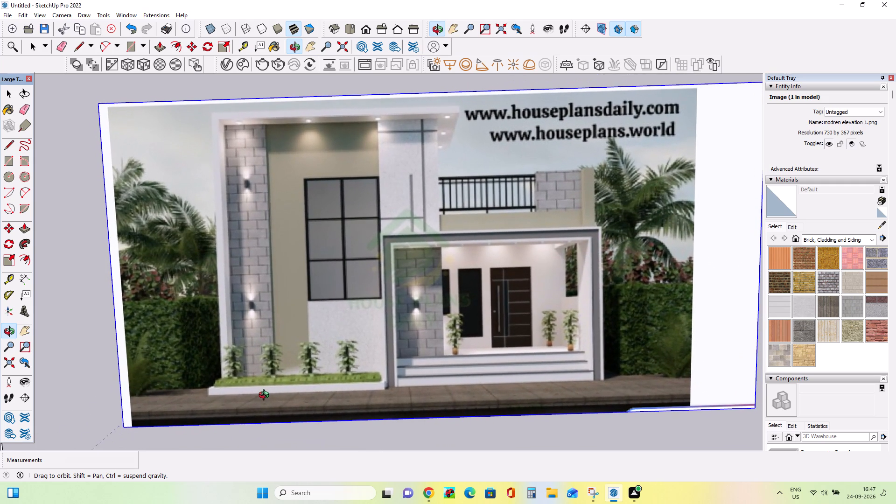
{"action": "middle_click_drag", "start_coordinate": [266, 396], "coordinate": [277, 392]}
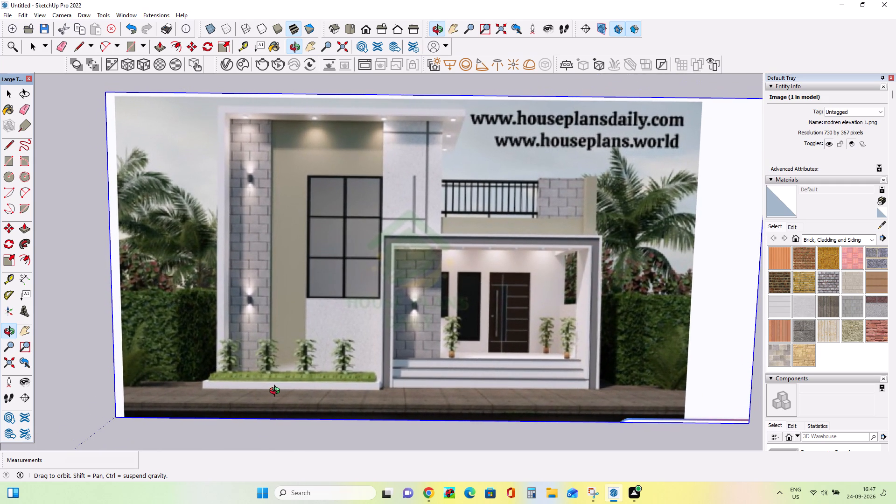
{"action": "middle_click_drag", "start_coordinate": [277, 392], "coordinate": [271, 385]}
{"action": "left_click_drag", "start_coordinate": [336, 355], "coordinate": [287, 355]}
{"action": "middle_click", "coordinate": [396, 367]}
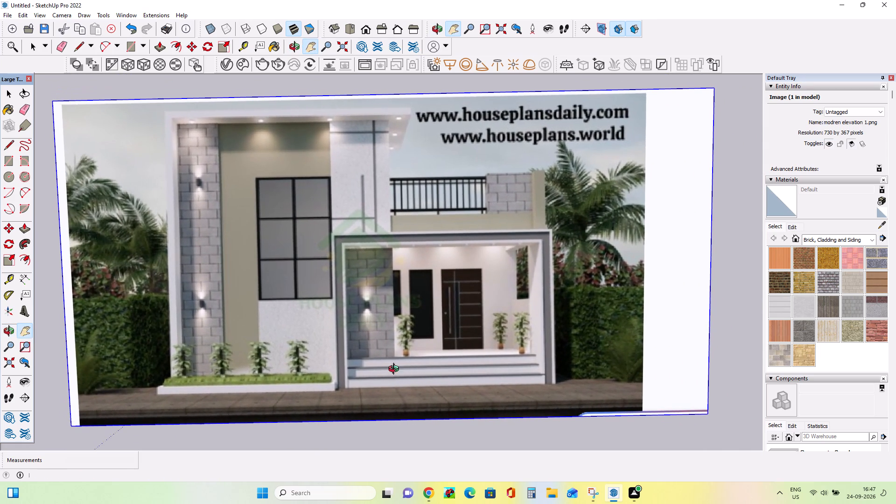
{"action": "middle_click", "coordinate": [396, 370]}
{"action": "middle_click", "coordinate": [396, 370]}
{"action": "left_click_drag", "start_coordinate": [435, 345], "coordinate": [456, 476]}
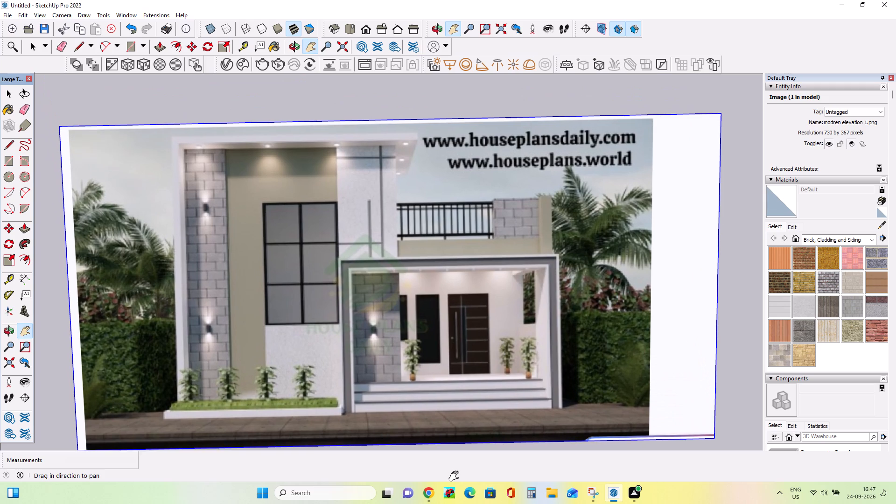
{"action": "left_click_drag", "start_coordinate": [456, 476], "coordinate": [458, 469]}
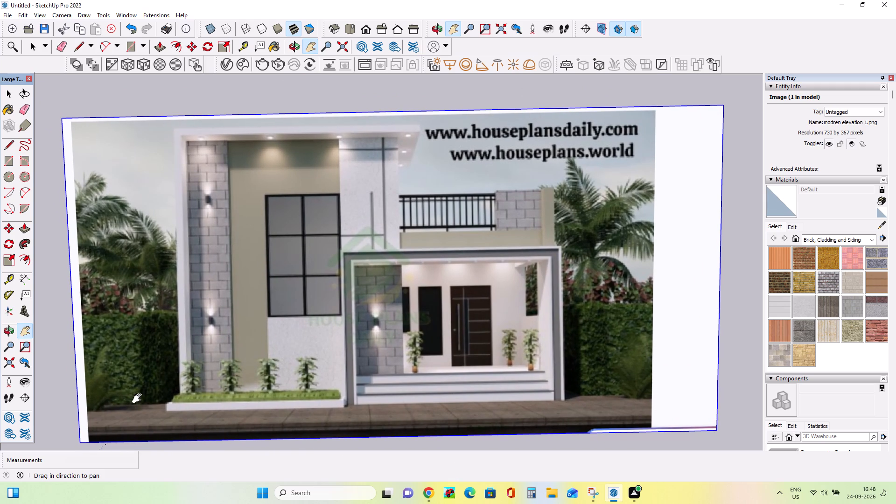
{"action": "middle_click_drag", "start_coordinate": [139, 399], "coordinate": [141, 400]}
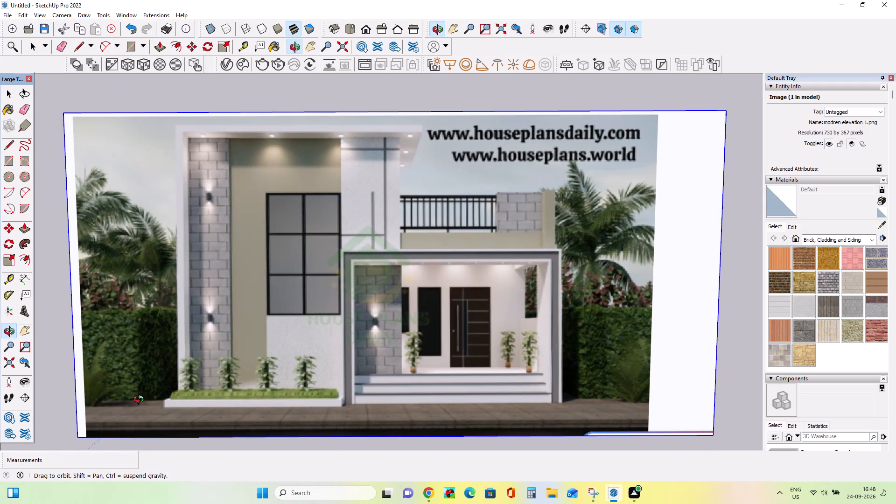
{"action": "middle_click_drag", "start_coordinate": [141, 400], "coordinate": [146, 403]}
{"action": "middle_click_drag", "start_coordinate": [344, 406], "coordinate": [329, 407]}
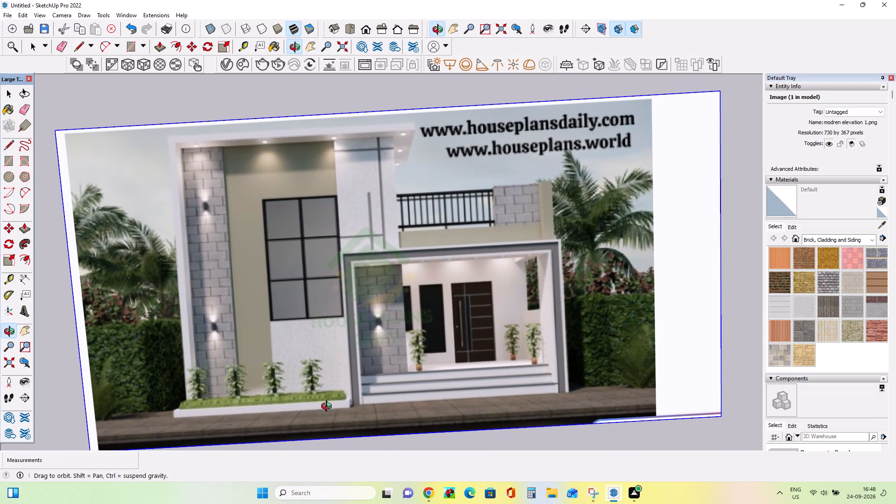
{"action": "middle_click_drag", "start_coordinate": [329, 407], "coordinate": [343, 411]}
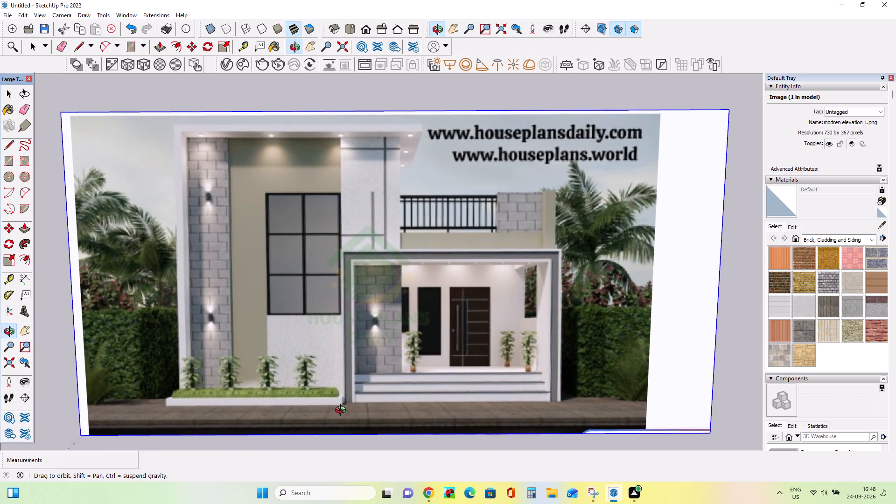
{"action": "middle_click_drag", "start_coordinate": [343, 411], "coordinate": [344, 413]}
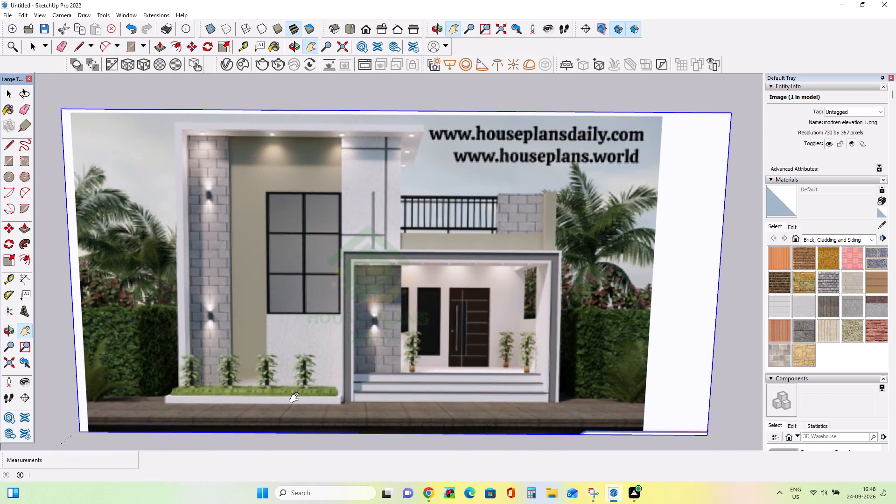
{"action": "scroll", "coordinate": [277, 397], "scroll_direction": "up", "scroll_amount": 1}
{"action": "middle_click", "coordinate": [286, 402]}
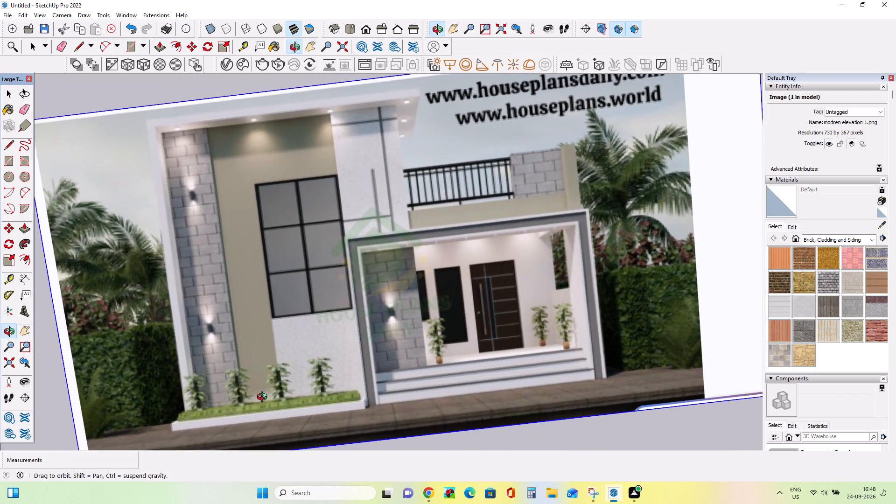
{"action": "scroll", "coordinate": [286, 400], "scroll_direction": "down", "scroll_amount": 1}
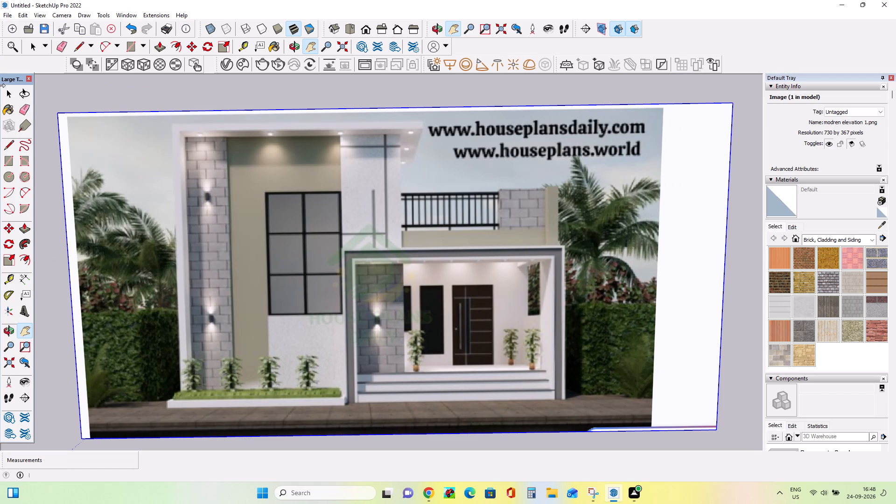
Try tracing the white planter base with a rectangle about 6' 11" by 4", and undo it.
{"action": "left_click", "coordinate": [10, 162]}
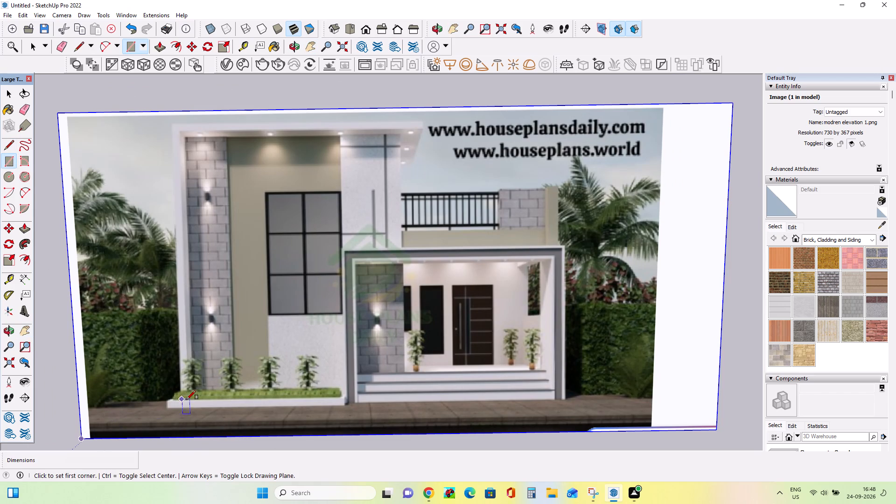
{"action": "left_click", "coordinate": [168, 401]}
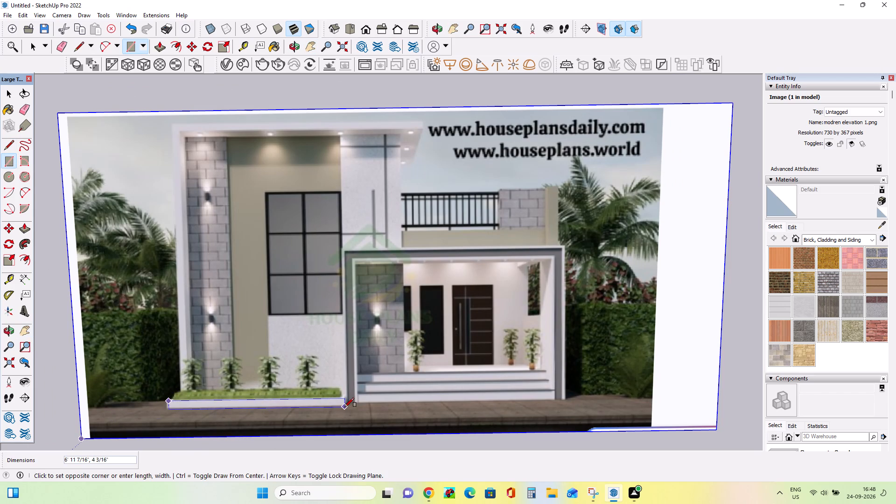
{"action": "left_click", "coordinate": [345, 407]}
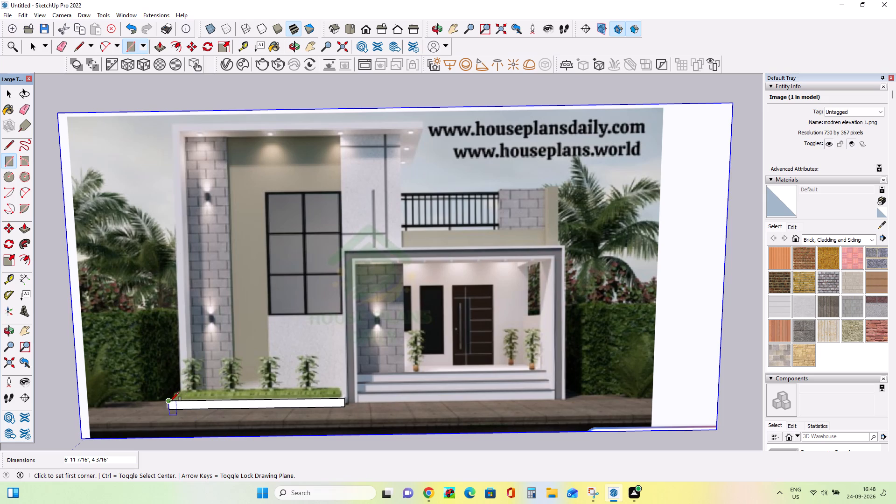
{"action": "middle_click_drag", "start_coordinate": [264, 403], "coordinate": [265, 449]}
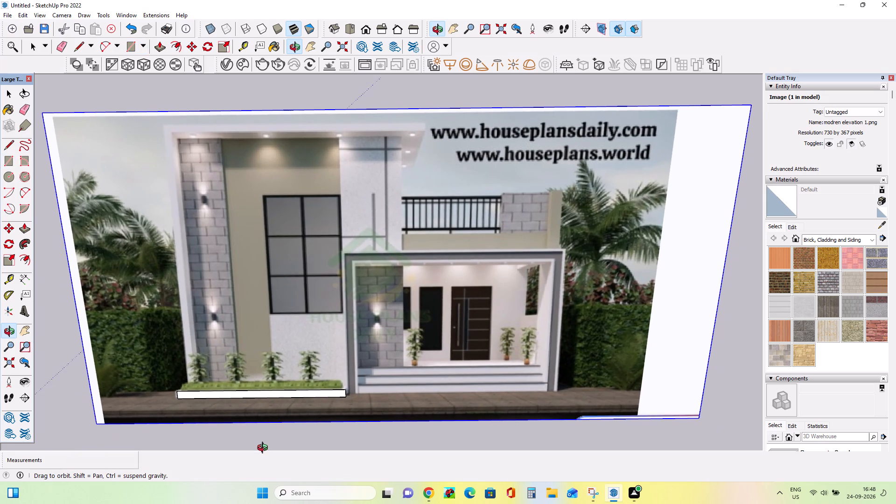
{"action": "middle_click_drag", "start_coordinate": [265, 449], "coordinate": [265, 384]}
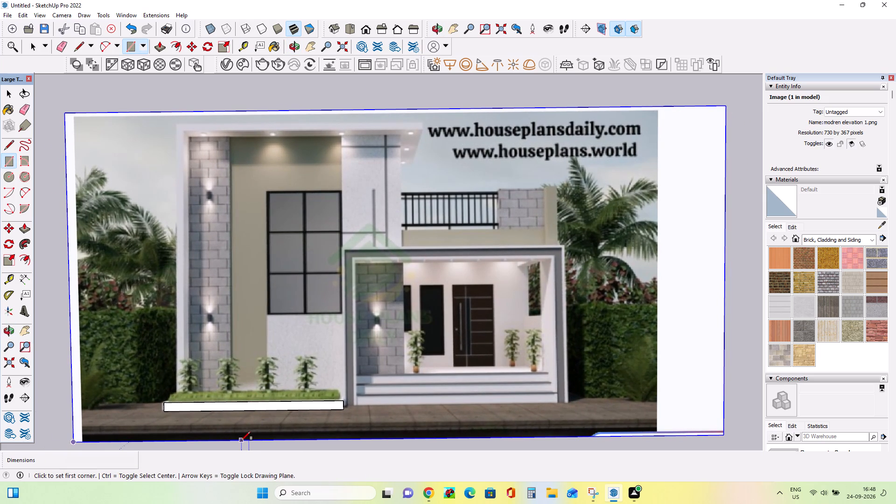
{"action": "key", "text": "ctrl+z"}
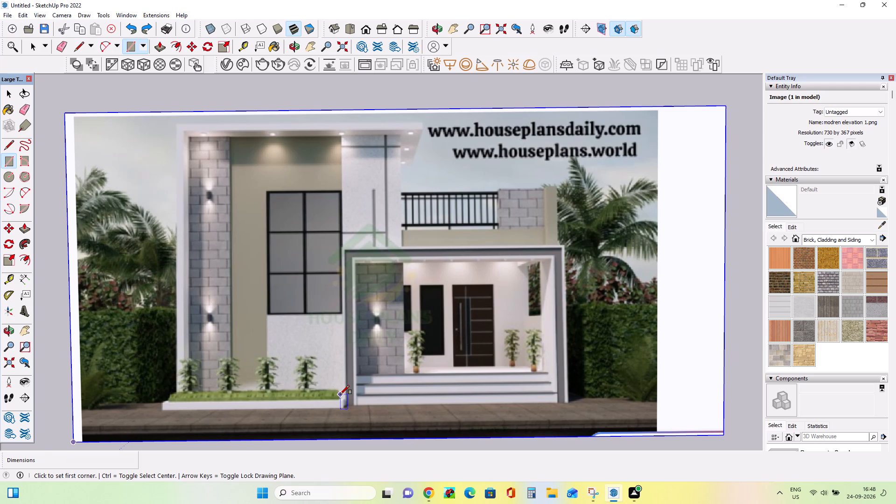
Trace the tall white edge strip beside the stone cladding, from planter to roof, with a rectangle about 10' 3" by 5".
{"action": "scroll", "coordinate": [343, 392], "scroll_direction": "up", "scroll_amount": 1}
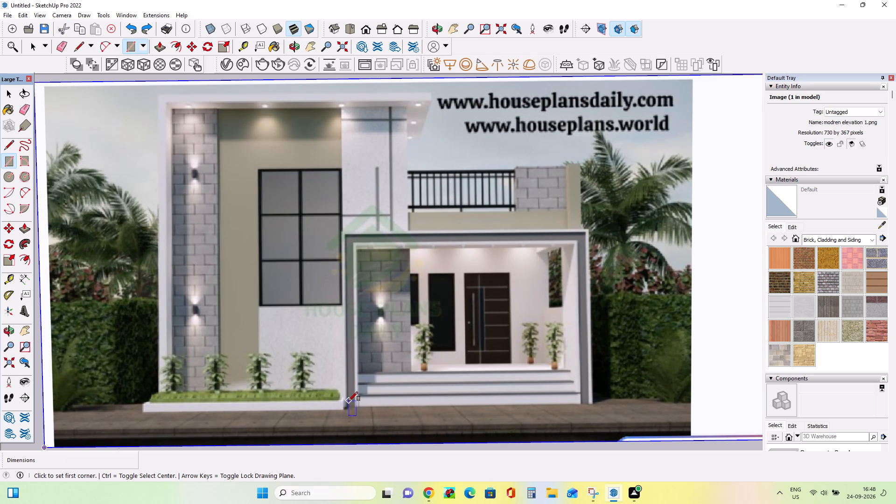
{"action": "left_click", "coordinate": [160, 393]}
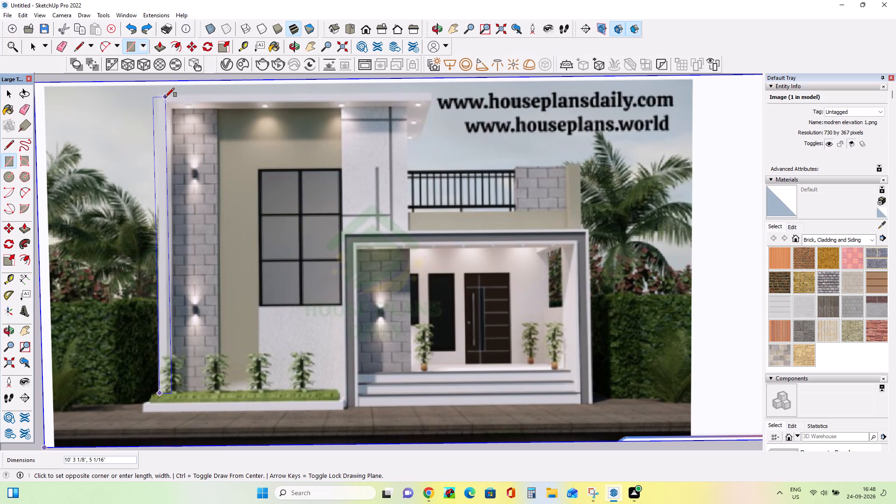
{"action": "key", "text": "Escape"}
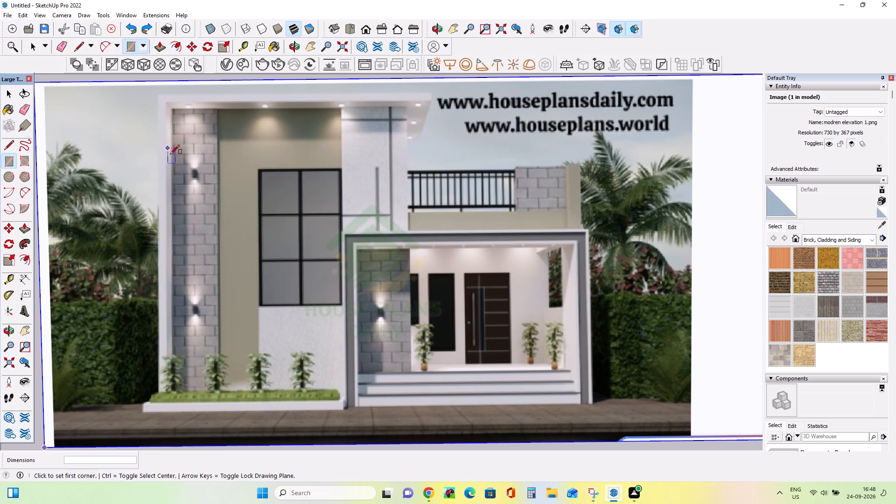
{"action": "middle_click_drag", "start_coordinate": [172, 159], "coordinate": [173, 167]}
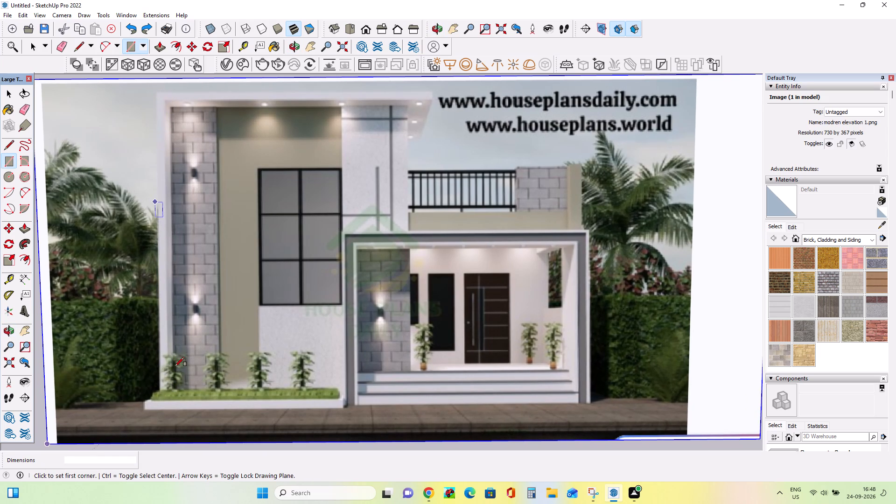
{"action": "left_click", "coordinate": [160, 390]}
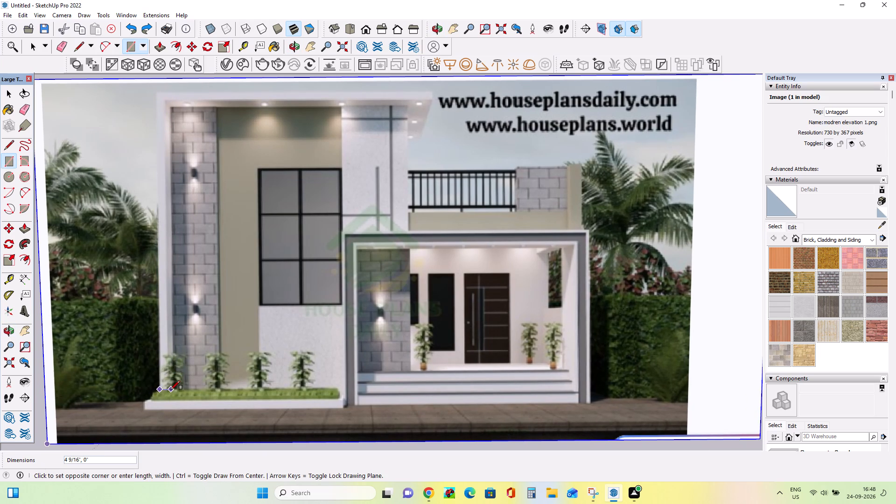
{"action": "left_click", "coordinate": [171, 390]}
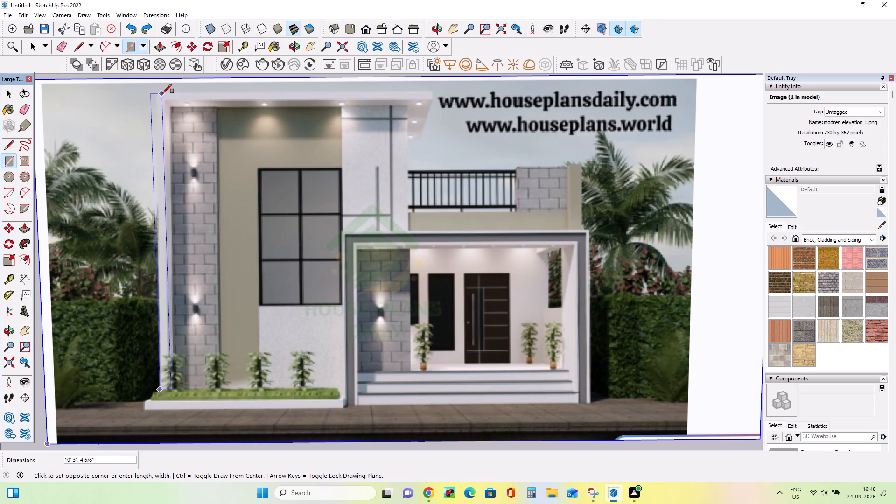
{"action": "left_click", "coordinate": [163, 93]}
Trace the white roof band using an approximately 5" corner square atop the edge strip and a rectangle about 9' 3" by 5" across the roofline.
{"action": "left_click", "coordinate": [151, 96]}
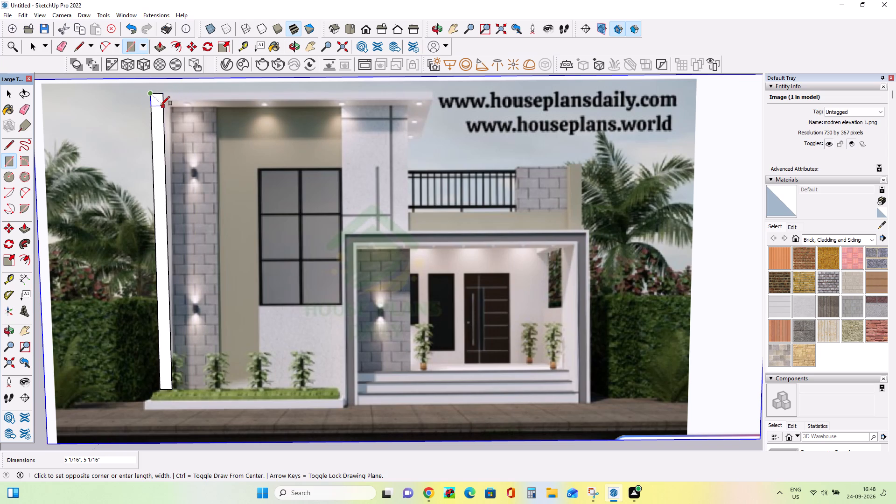
{"action": "left_click", "coordinate": [163, 105]}
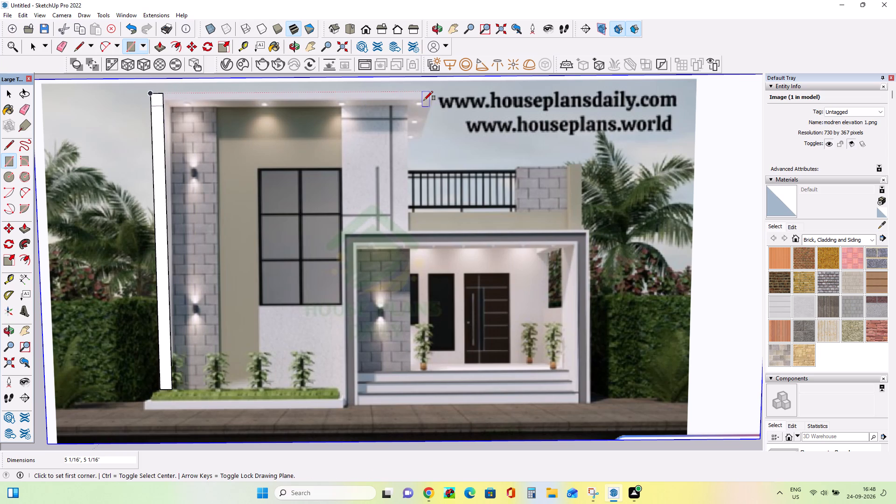
{"action": "left_click", "coordinate": [434, 100]}
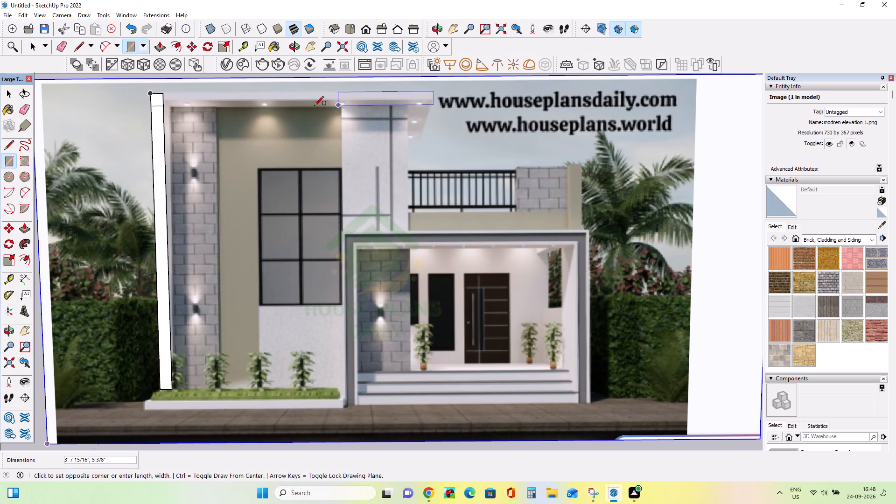
{"action": "left_click", "coordinate": [161, 105]}
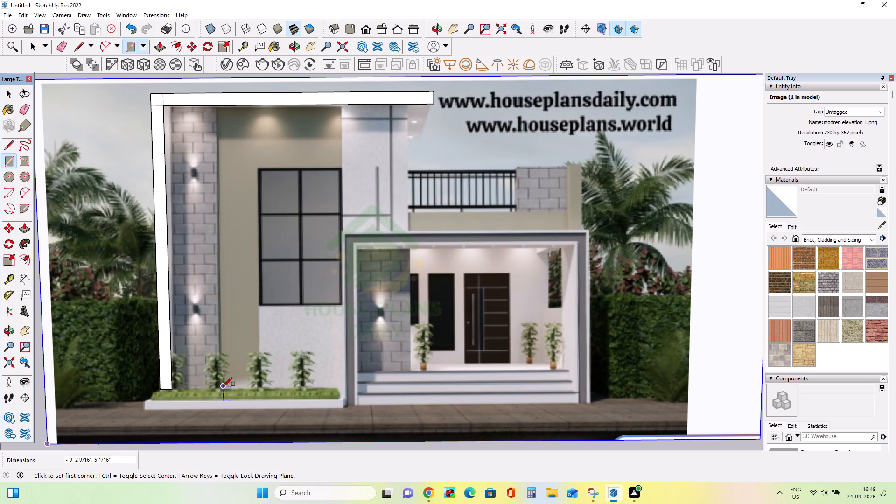
Trace the stone-clad pillar between the planter and roof band with a rectangle about 9' 9" by 1' 10".
{"action": "left_click", "coordinate": [223, 386]}
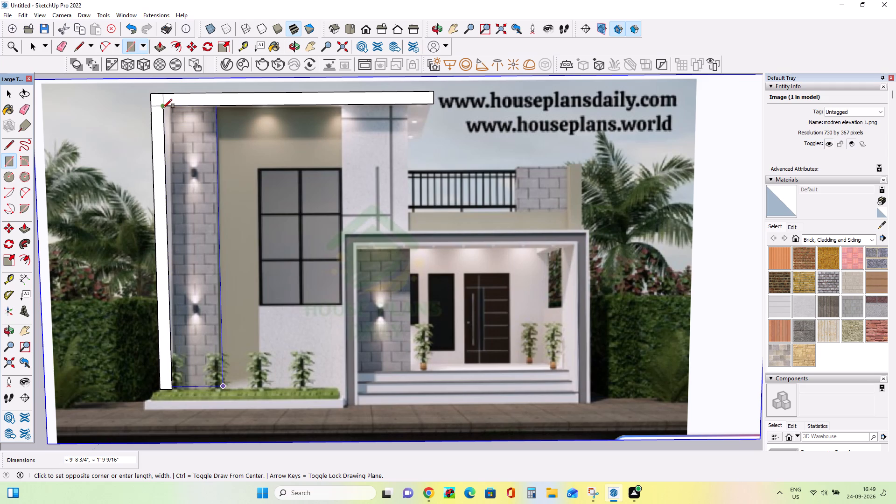
{"action": "left_click", "coordinate": [163, 108]}
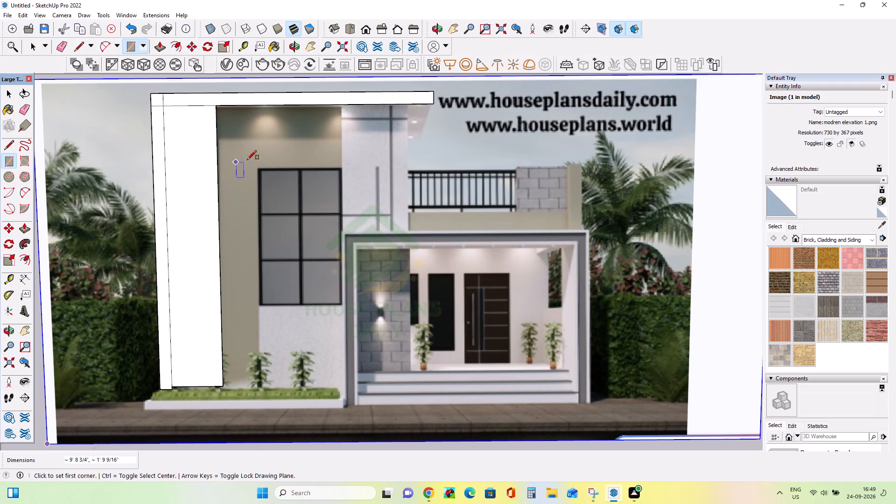
Trace the tall six-pane window's outer frame with a rectangle about 4' 9" by 2' 10".
{"action": "left_click", "coordinate": [258, 169]}
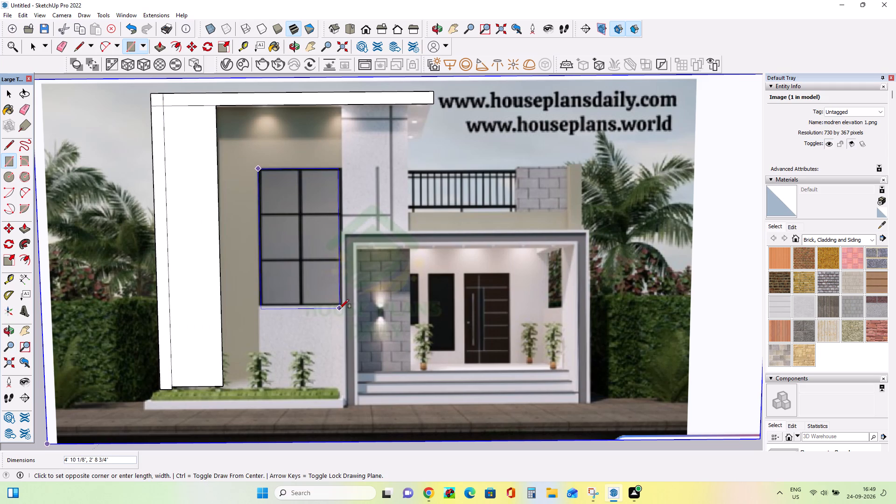
{"action": "left_click", "coordinate": [343, 306]}
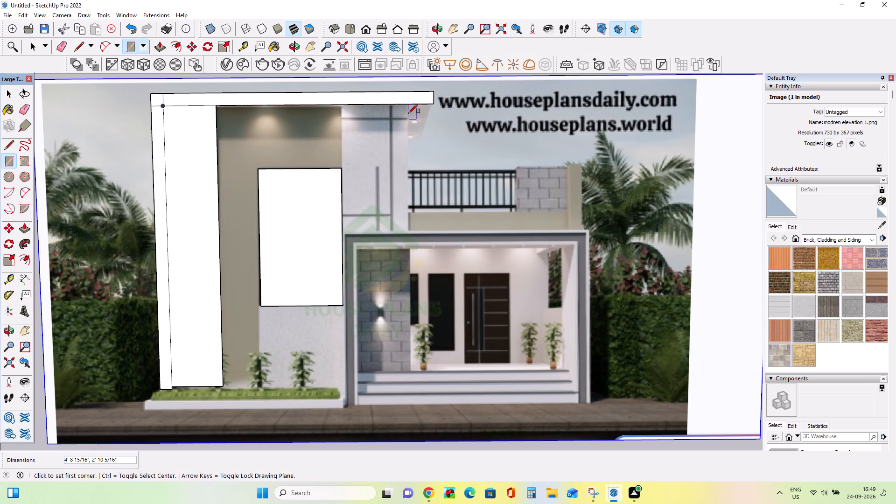
Trace the wall surrounding the tall window, from the stone pillar to the window's far edge, with a rectangle about 9' 9" by 4' 4".
{"action": "left_click", "coordinate": [342, 106]}
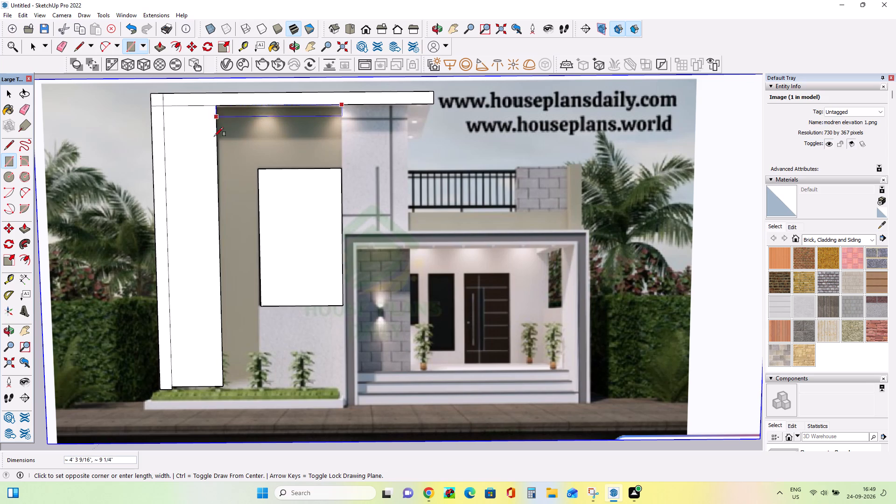
{"action": "left_click", "coordinate": [223, 387]}
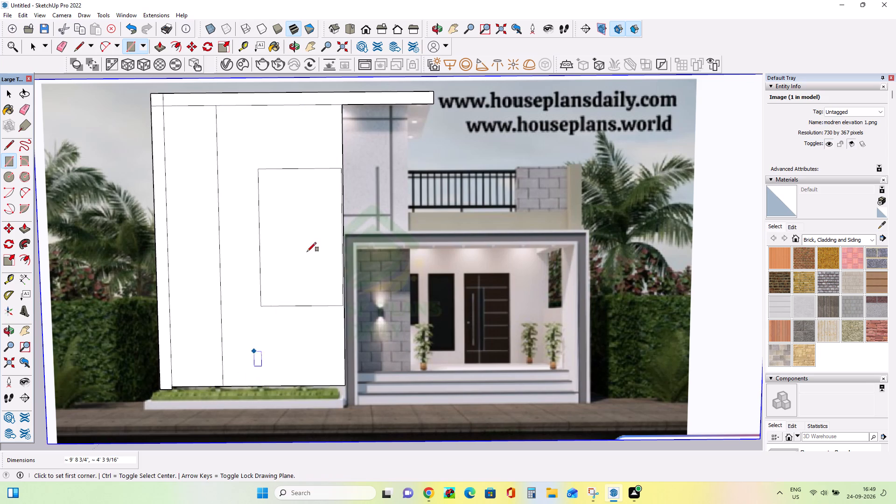
Trace the white upper wall between the roof band and the porch top with a rectangle about 4' 4" by 2' 3".
{"action": "left_click", "coordinate": [407, 105]}
{"action": "left_click", "coordinate": [346, 231]}
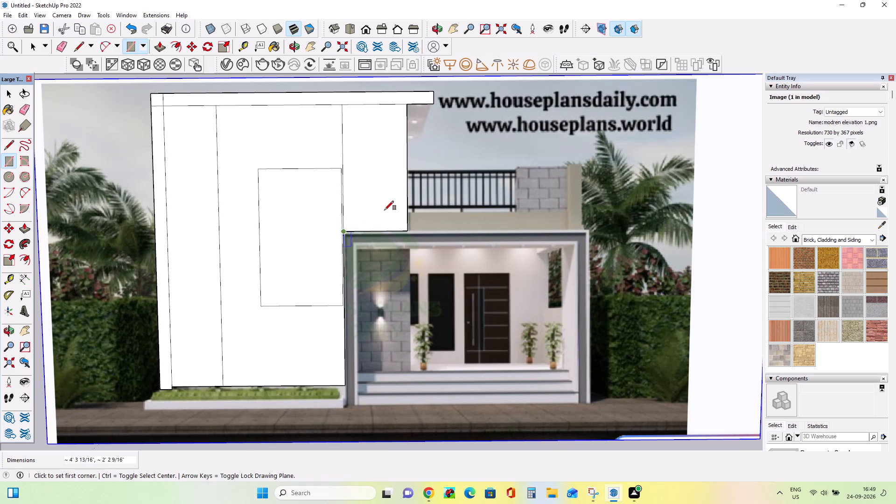
Trace the beige end post of the terrace parapet above the porch with a rectangle about 2' 2" by 6".
{"action": "left_click", "coordinate": [569, 167]}
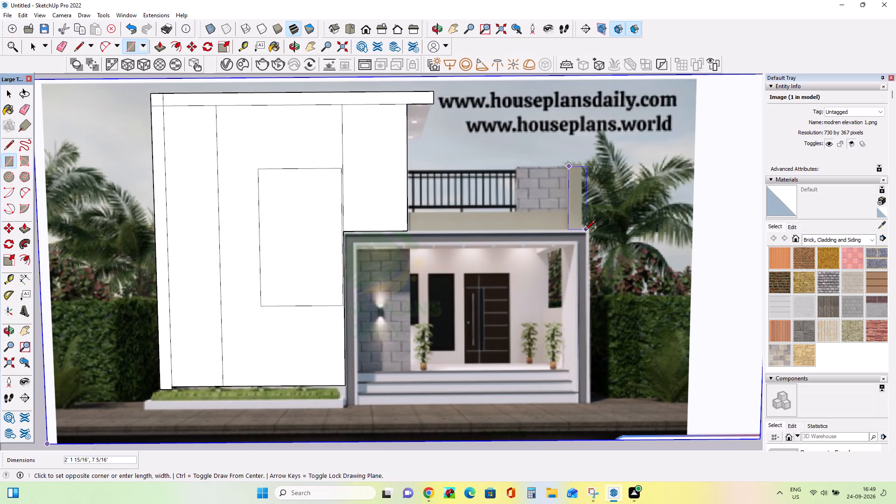
{"action": "left_click", "coordinate": [581, 230]}
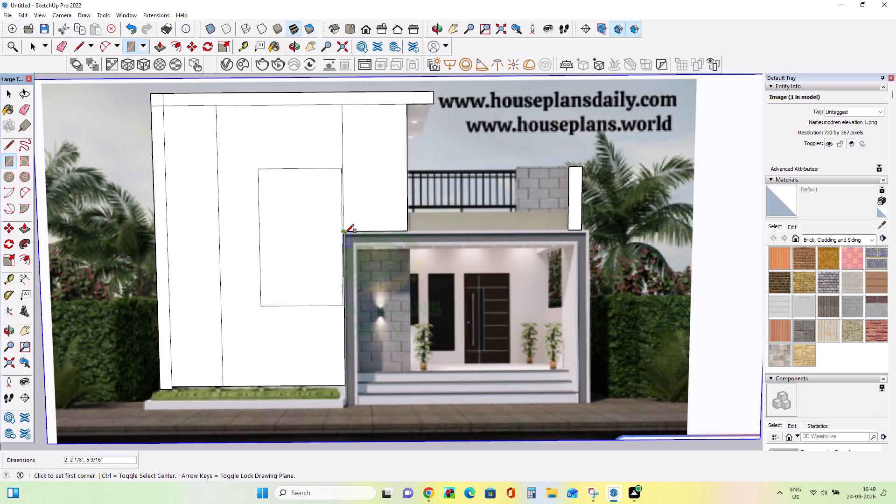
Trace the entrance porch's outer frame down to the ground with a rectangle about 8' 7" by 6' 1".
{"action": "left_click", "coordinate": [345, 233]}
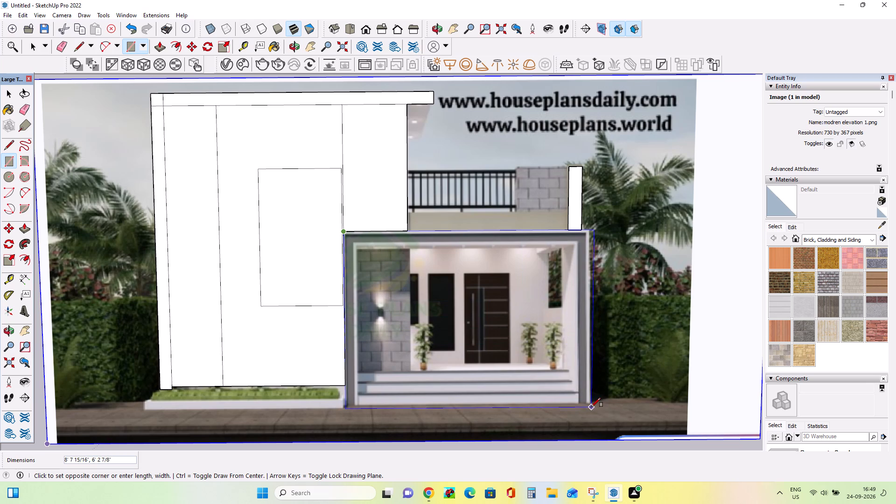
{"action": "left_click", "coordinate": [589, 404]}
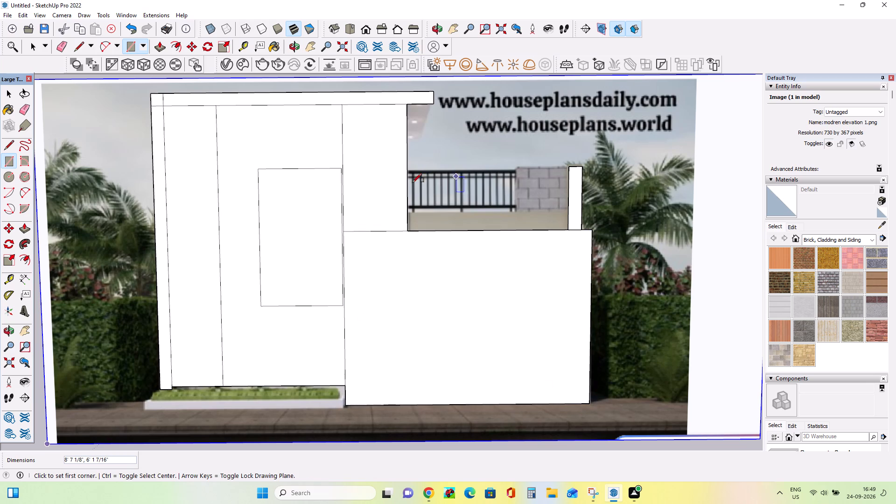
Trace the terrace railing with a rectangle about 3' 9" by 1' 6" and the adjoining block panel with one about 1' 9" by 1' 6".
{"action": "left_click", "coordinate": [407, 171]}
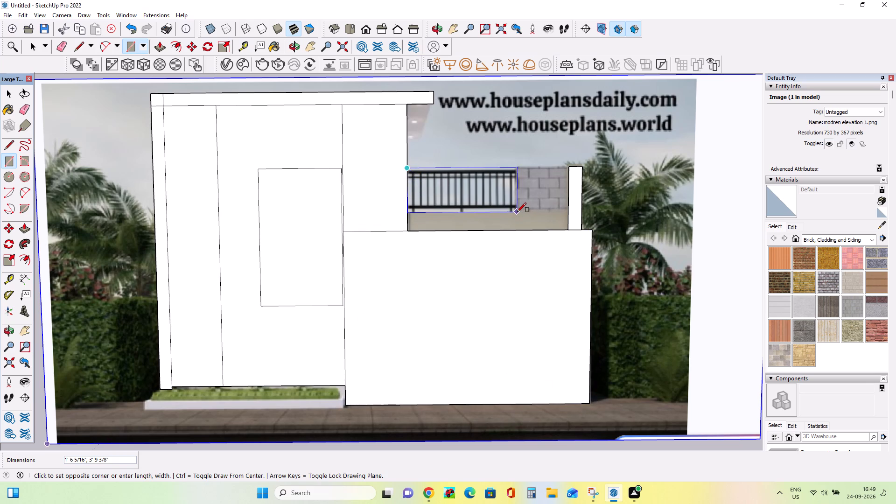
{"action": "left_click", "coordinate": [517, 212]}
{"action": "left_click", "coordinate": [517, 171]}
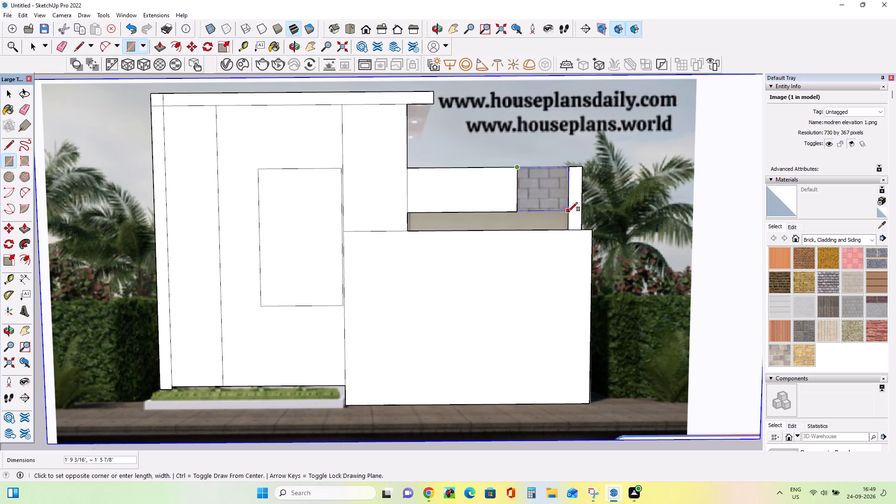
{"action": "left_click", "coordinate": [520, 212]}
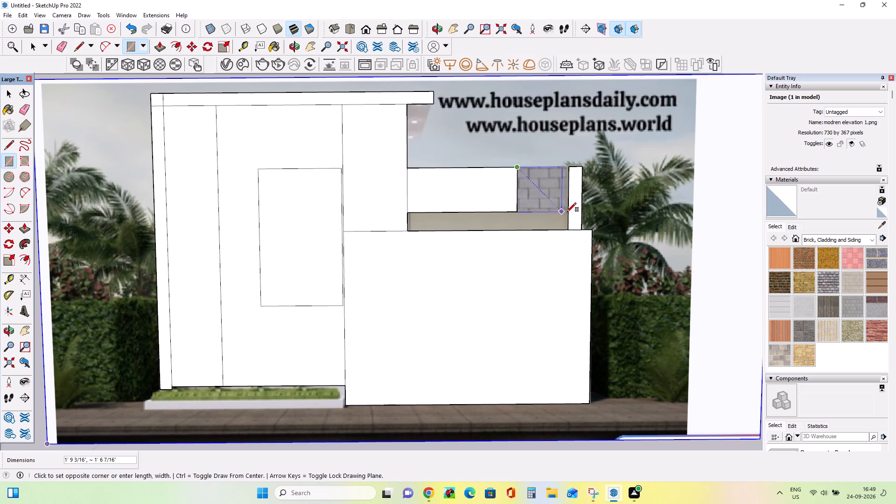
{"action": "left_click", "coordinate": [569, 212]}
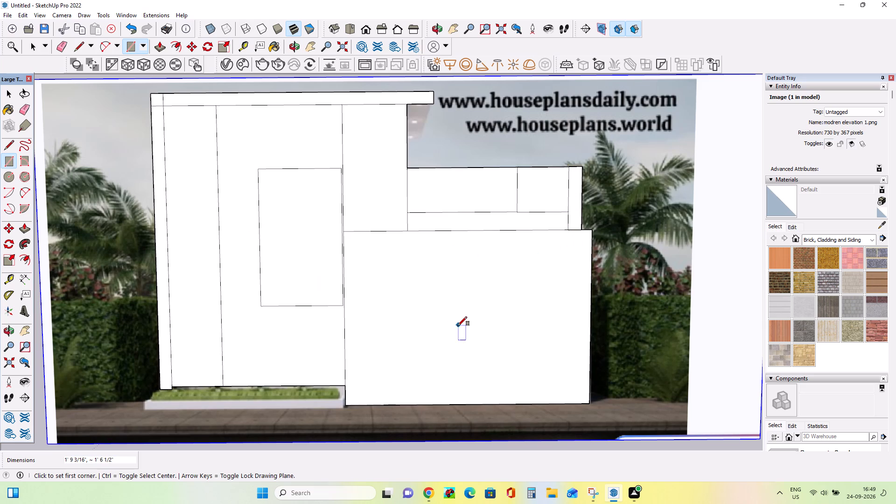
Move the reference image from its lower corner to a clear spot beyond the roofline of the traced faces.
{"action": "middle_click_drag", "start_coordinate": [458, 326], "coordinate": [457, 258]}
{"action": "middle_click_drag", "start_coordinate": [348, 426], "coordinate": [349, 419]}
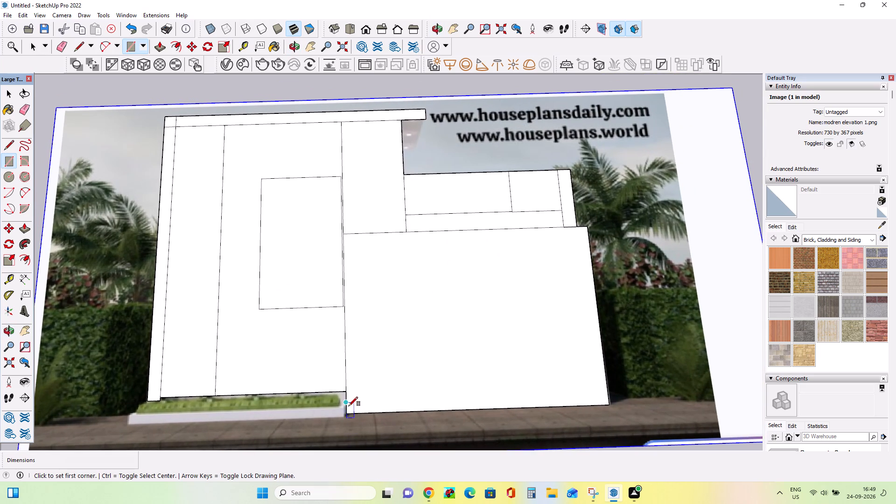
{"action": "scroll", "coordinate": [349, 403], "scroll_direction": "up", "scroll_amount": 1}
{"action": "middle_click_drag", "start_coordinate": [349, 403], "coordinate": [351, 244]}
{"action": "middle_click_drag", "start_coordinate": [378, 378], "coordinate": [376, 339]}
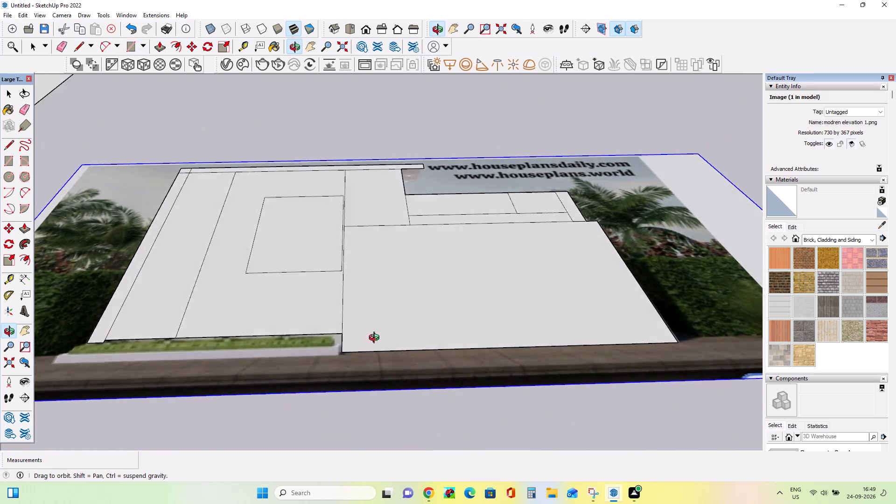
{"action": "middle_click_drag", "start_coordinate": [376, 339], "coordinate": [374, 478]}
{"action": "scroll", "coordinate": [392, 310], "scroll_direction": "down", "scroll_amount": 5}
{"action": "middle_click_drag", "start_coordinate": [403, 307], "coordinate": [395, 455]}
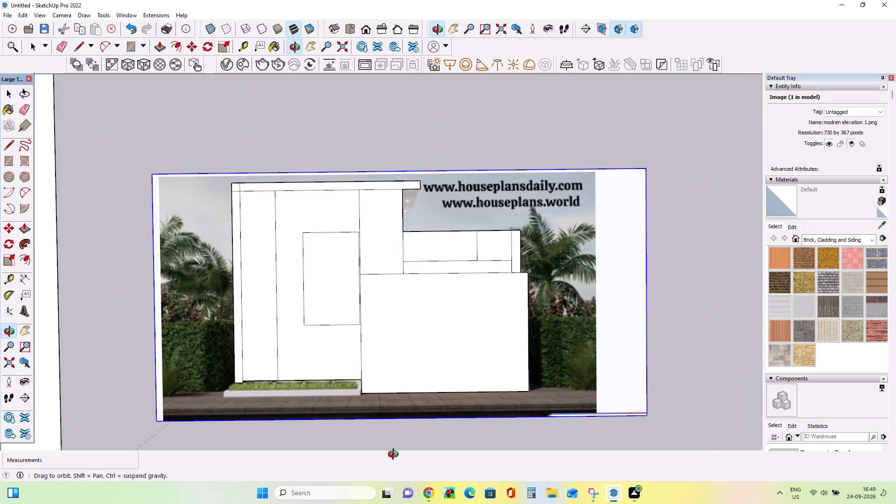
{"action": "middle_click_drag", "start_coordinate": [395, 455], "coordinate": [387, 475]}
{"action": "scroll", "coordinate": [372, 358], "scroll_direction": "down", "scroll_amount": 2}
{"action": "middle_click_drag", "start_coordinate": [411, 397], "coordinate": [474, 379]}
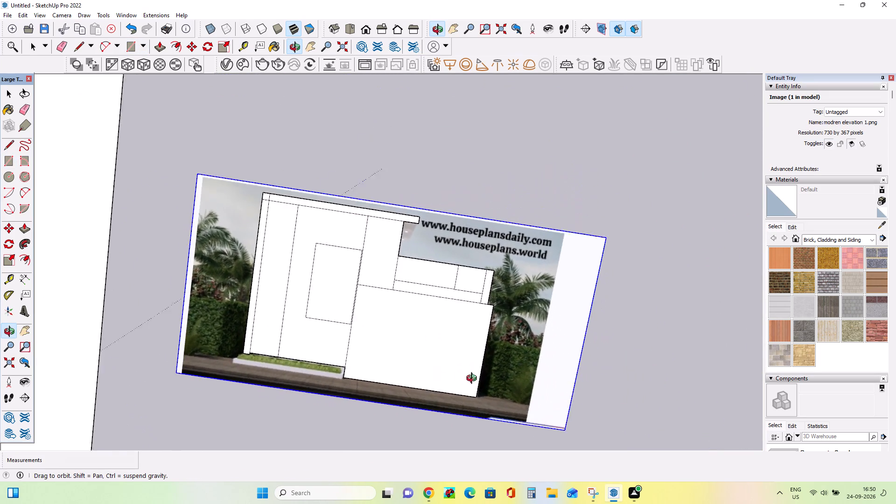
{"action": "middle_click_drag", "start_coordinate": [474, 379], "coordinate": [409, 386]}
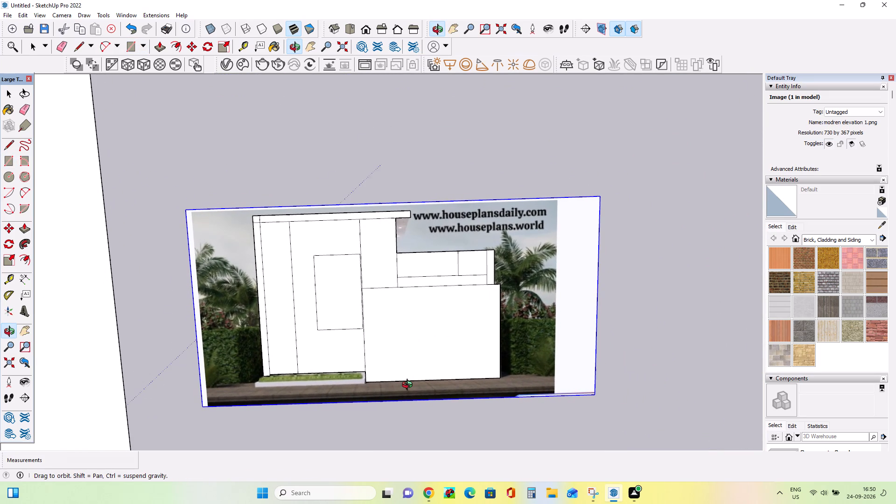
{"action": "middle_click_drag", "start_coordinate": [409, 386], "coordinate": [409, 386]}
{"action": "middle_click_drag", "start_coordinate": [349, 376], "coordinate": [324, 384]}
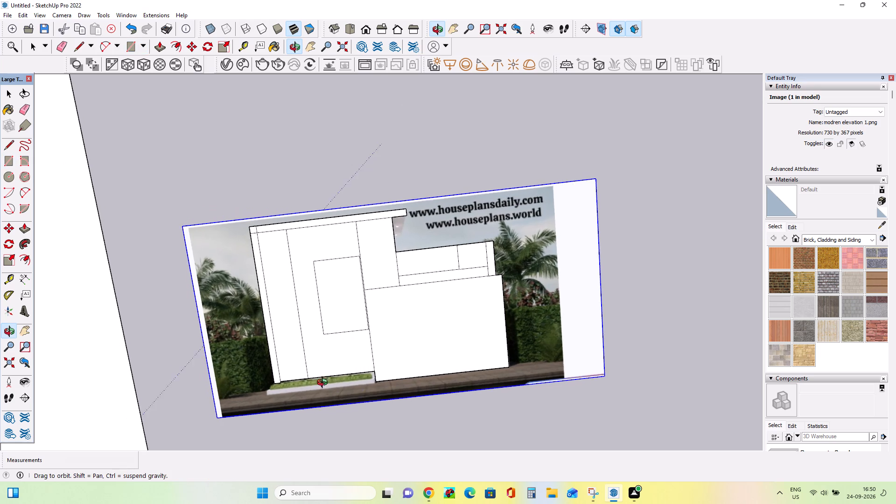
{"action": "middle_click_drag", "start_coordinate": [324, 384], "coordinate": [356, 371]}
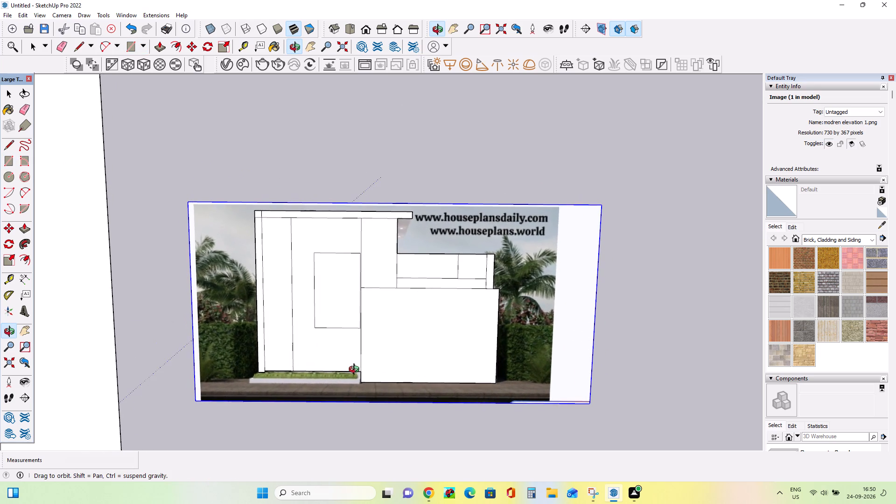
{"action": "middle_click_drag", "start_coordinate": [356, 371], "coordinate": [343, 371]}
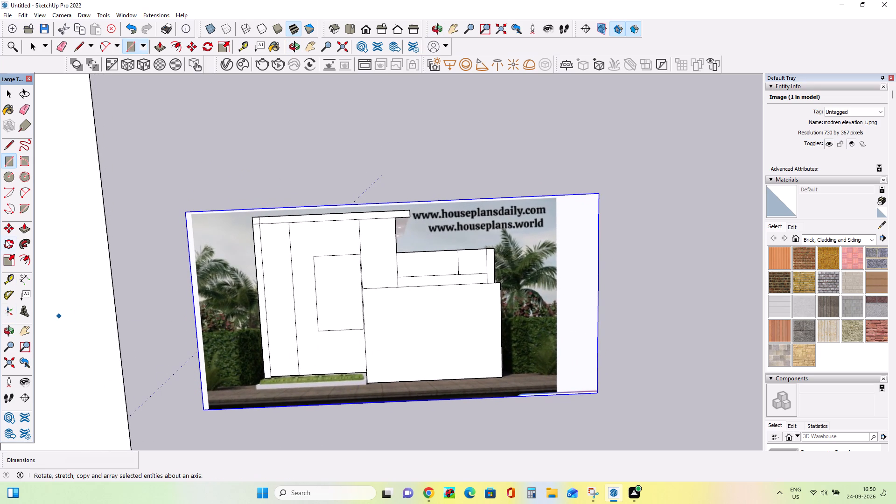
{"action": "left_click", "coordinate": [7, 230]}
{"action": "left_click", "coordinate": [207, 413]}
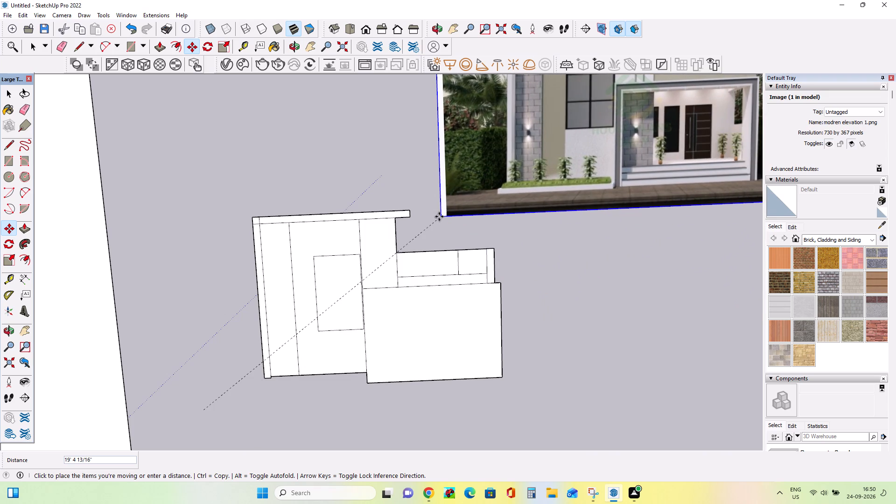
{"action": "left_click", "coordinate": [240, 188]}
Examine the traced elevation faces alongside the relocated reference image and the large plot face.
{"action": "scroll", "coordinate": [415, 423], "scroll_direction": "down", "scroll_amount": 2}
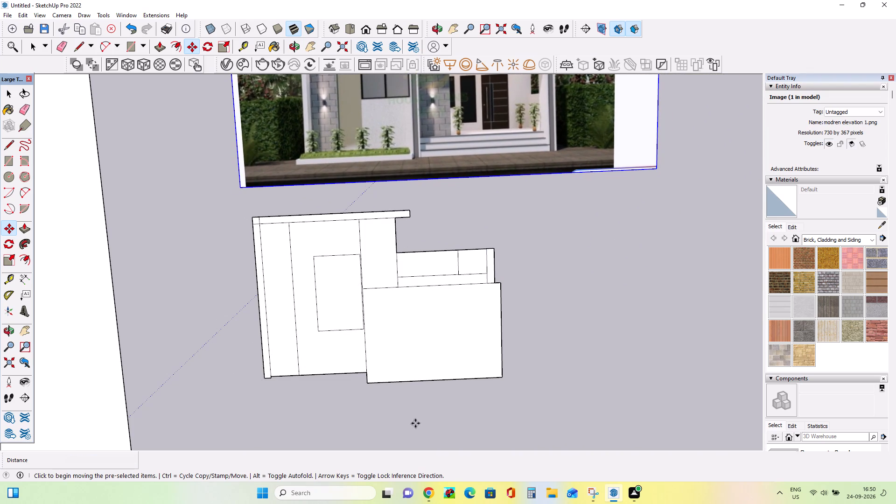
{"action": "scroll", "coordinate": [415, 423], "scroll_direction": "down", "scroll_amount": 17}
{"action": "middle_click_drag", "start_coordinate": [438, 426], "coordinate": [366, 296]}
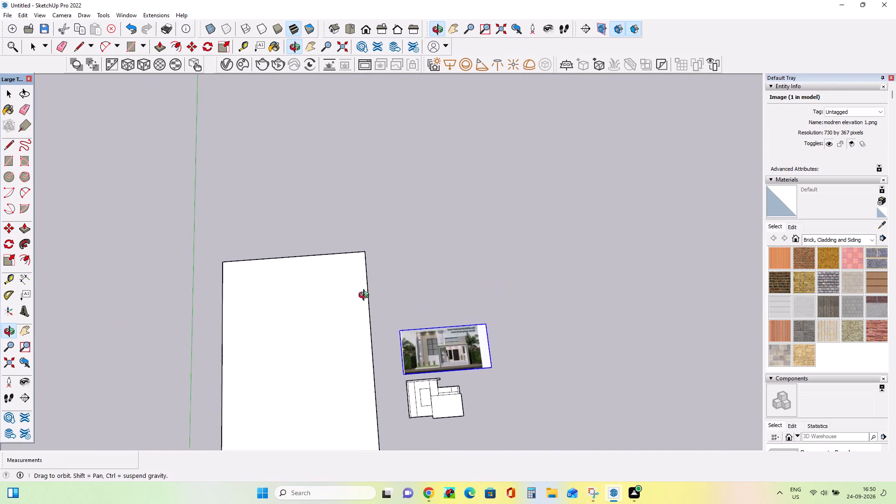
{"action": "middle_click_drag", "start_coordinate": [366, 296], "coordinate": [378, 225]}
{"action": "middle_click_drag", "start_coordinate": [464, 280], "coordinate": [419, 503]}
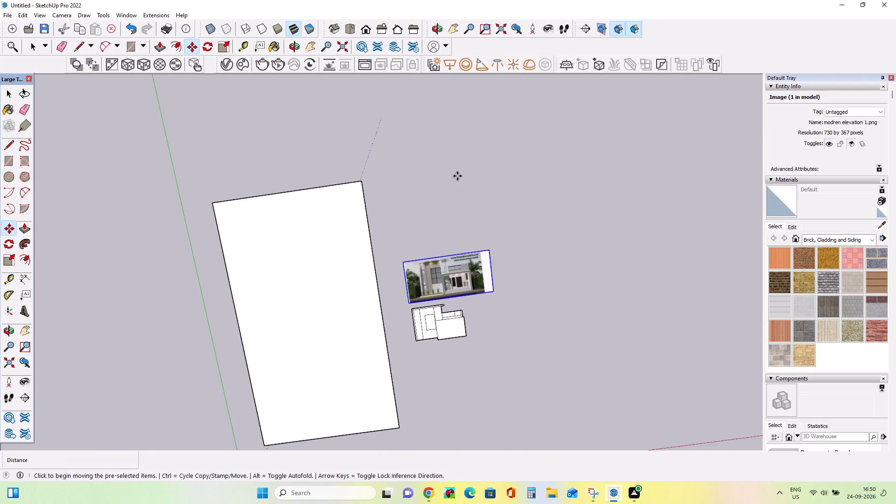
{"action": "middle_click_drag", "start_coordinate": [460, 197], "coordinate": [448, 192]}
{"action": "middle_click_drag", "start_coordinate": [532, 401], "coordinate": [465, 421]}
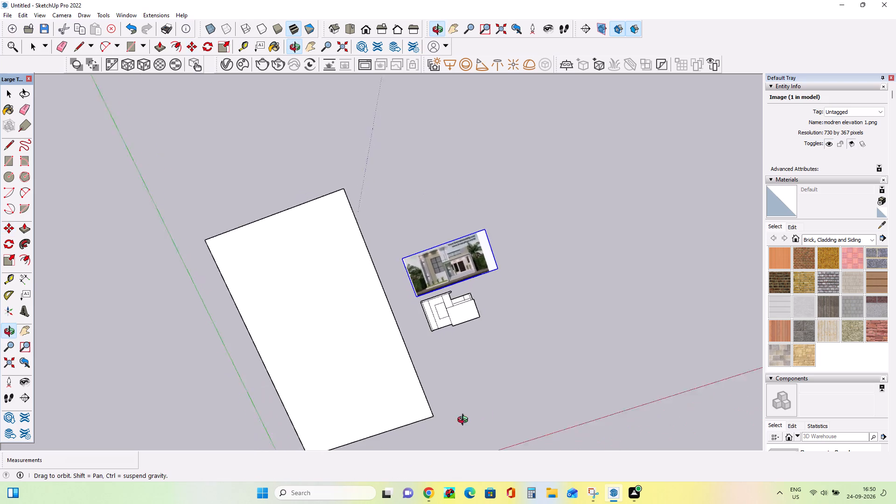
{"action": "middle_click_drag", "start_coordinate": [465, 421], "coordinate": [448, 421]}
{"action": "middle_click_drag", "start_coordinate": [448, 421], "coordinate": [630, 320]}
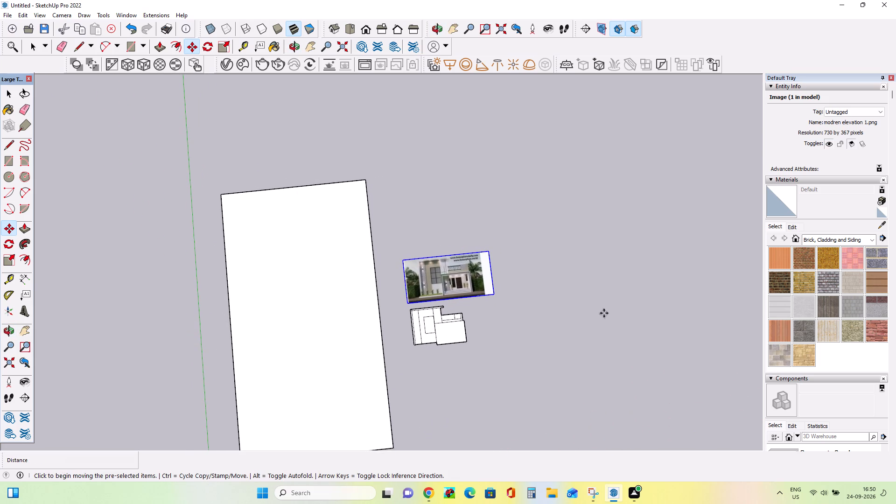
{"action": "scroll", "coordinate": [452, 358], "scroll_direction": "up", "scroll_amount": 4}
{"action": "middle_click_drag", "start_coordinate": [548, 414], "coordinate": [523, 417]}
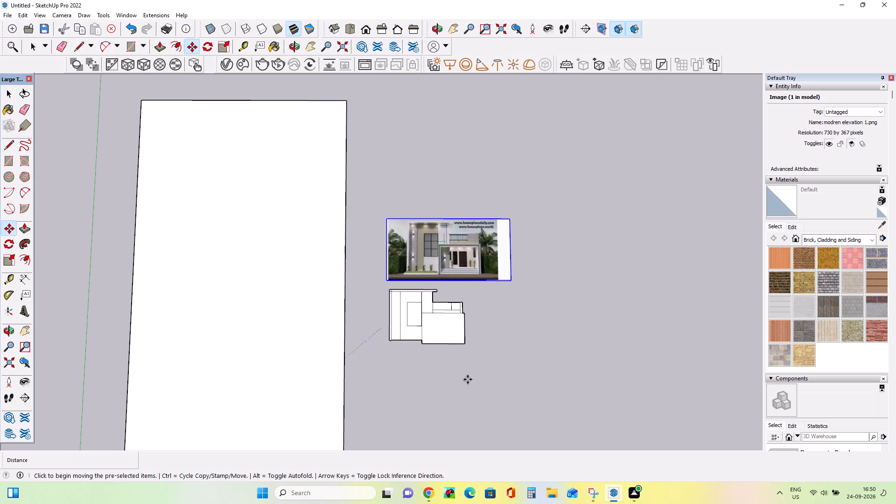
{"action": "scroll", "coordinate": [465, 377], "scroll_direction": "up", "scroll_amount": 5}
{"action": "middle_click_drag", "start_coordinate": [445, 375], "coordinate": [447, 468]}
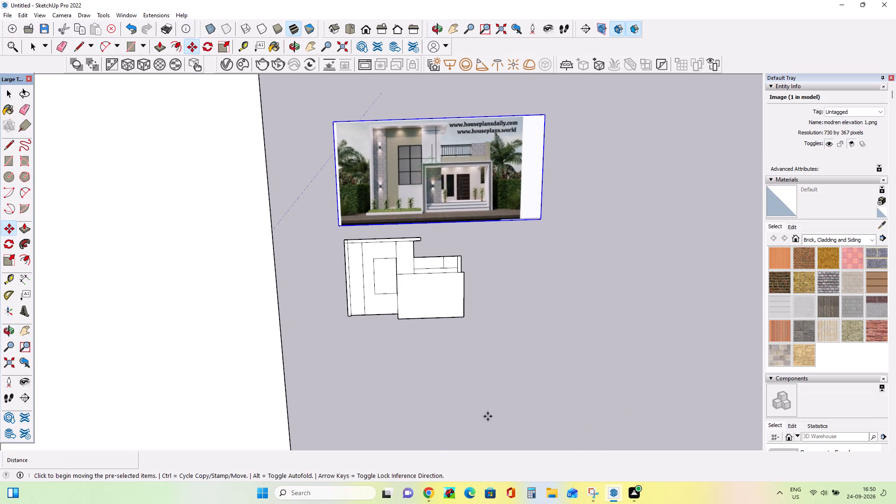
{"action": "middle_click_drag", "start_coordinate": [488, 425], "coordinate": [484, 436]}
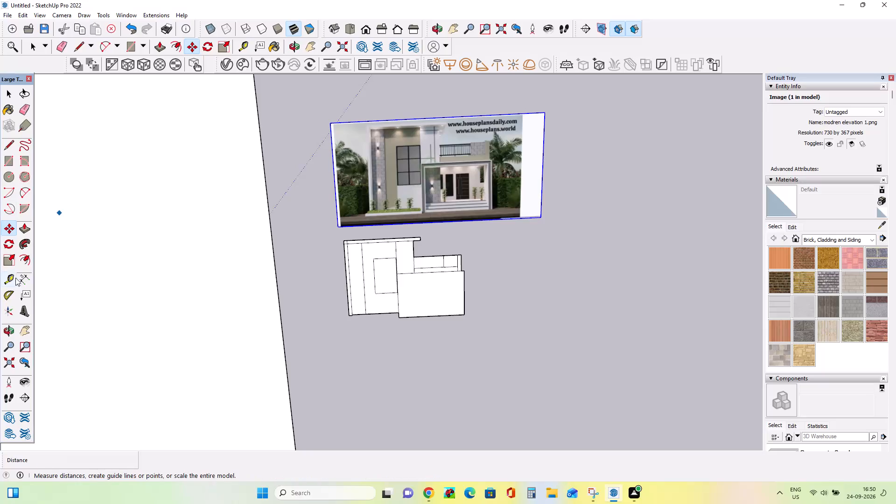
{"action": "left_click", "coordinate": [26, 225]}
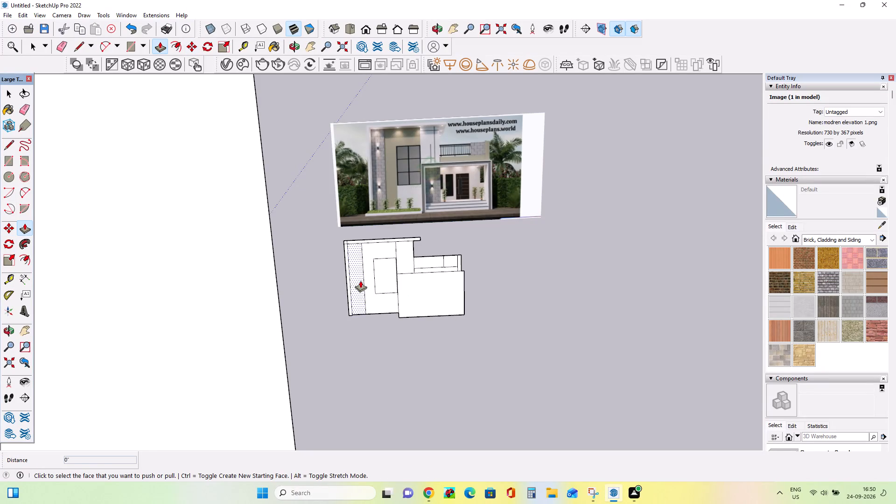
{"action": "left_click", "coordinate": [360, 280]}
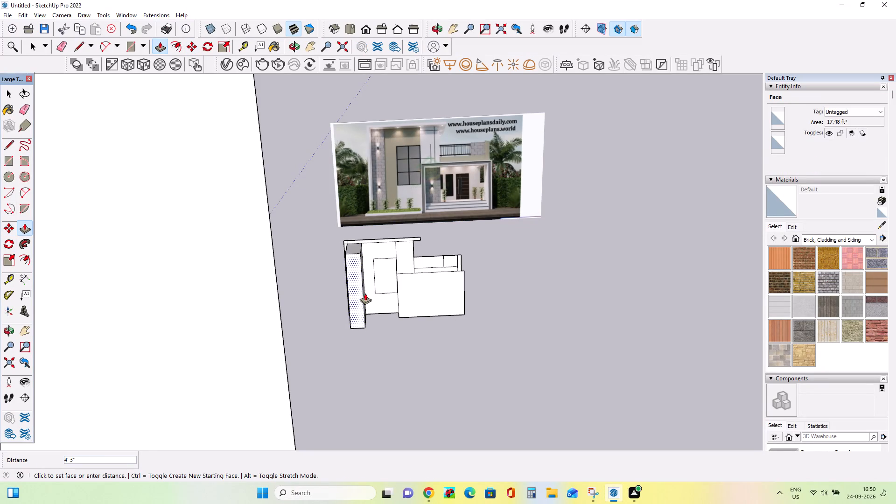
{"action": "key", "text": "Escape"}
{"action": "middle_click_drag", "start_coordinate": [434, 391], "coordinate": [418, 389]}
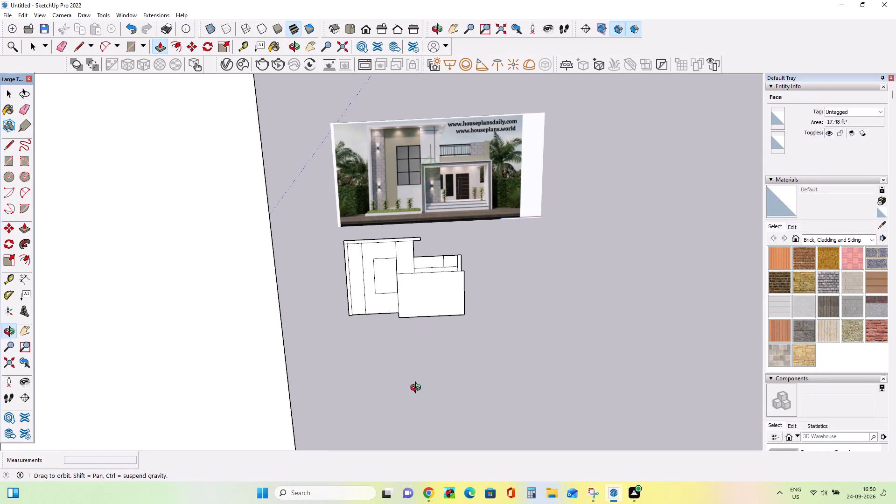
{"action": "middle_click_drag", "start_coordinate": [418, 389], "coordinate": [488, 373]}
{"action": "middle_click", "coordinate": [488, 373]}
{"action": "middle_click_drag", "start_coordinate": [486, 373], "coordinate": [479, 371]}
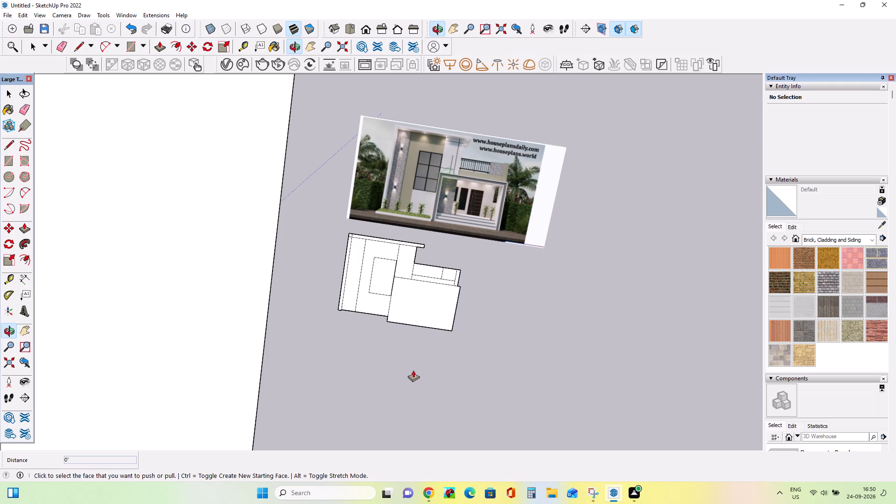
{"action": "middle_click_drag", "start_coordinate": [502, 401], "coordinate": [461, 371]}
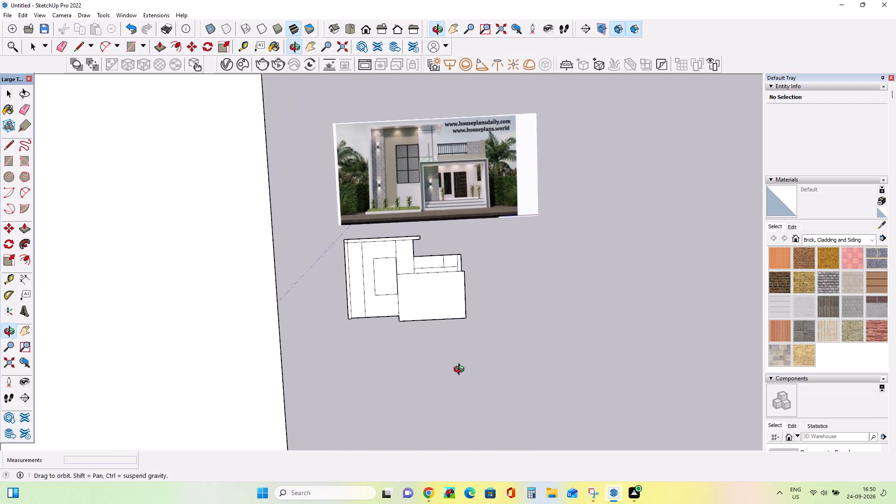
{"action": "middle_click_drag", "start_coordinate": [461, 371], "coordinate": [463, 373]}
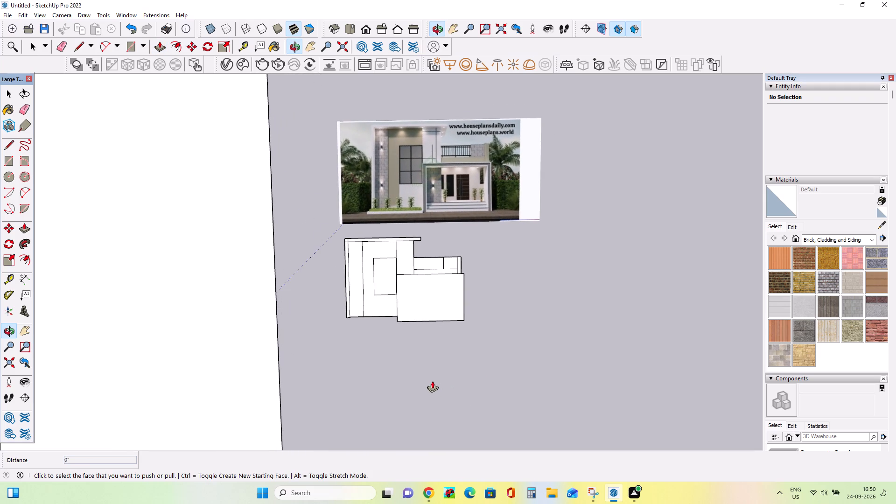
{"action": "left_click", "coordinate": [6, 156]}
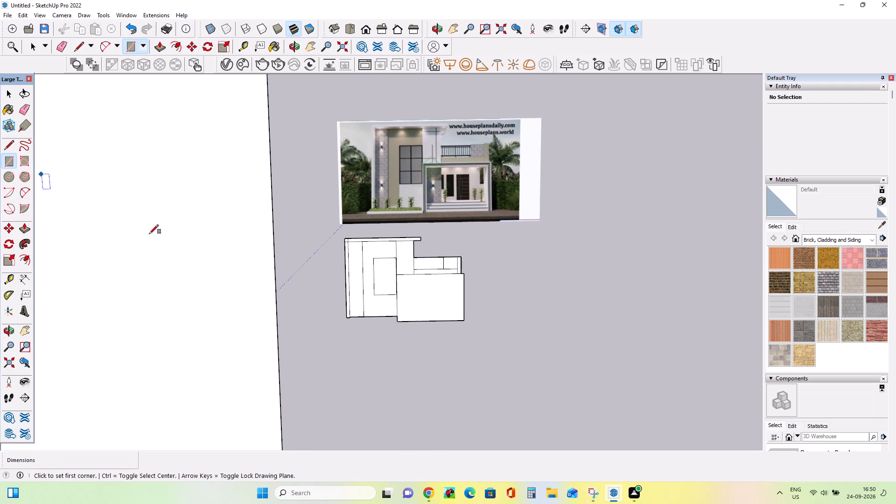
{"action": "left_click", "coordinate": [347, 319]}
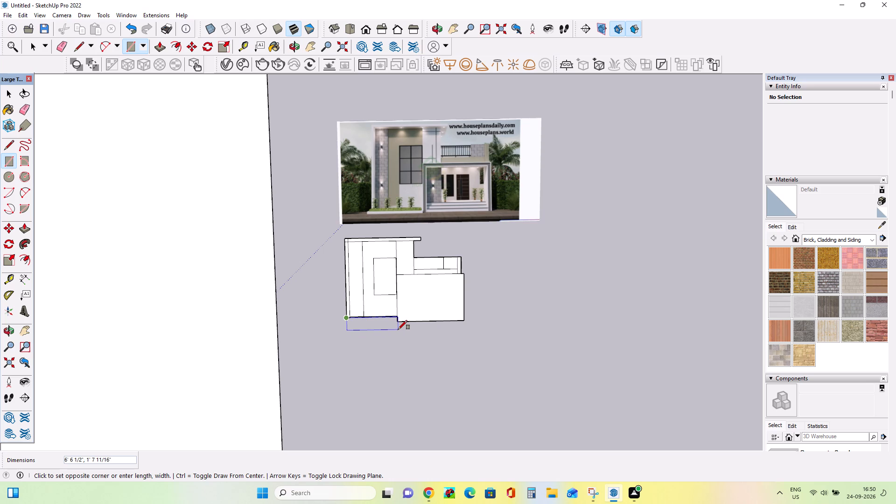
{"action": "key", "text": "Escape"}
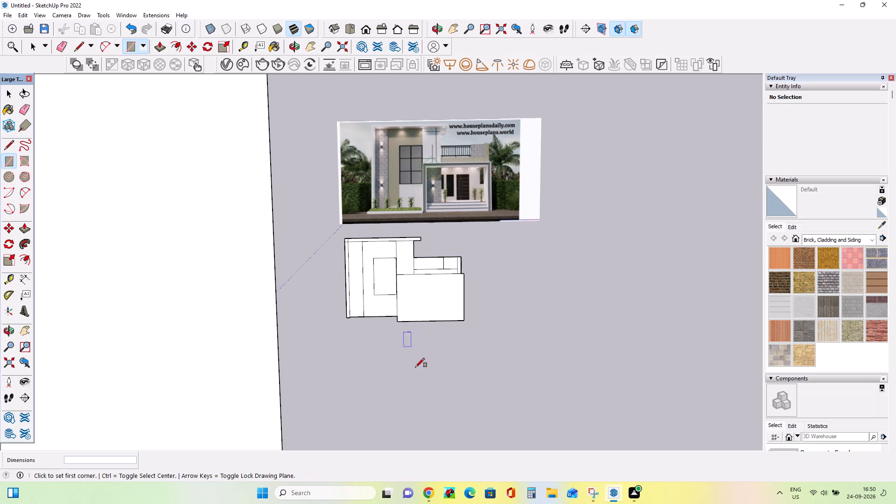
Select all the traced elevation faces and edges for the Rotate tool, leaving out the reference image and the plot face.
{"action": "middle_click_drag", "start_coordinate": [416, 371], "coordinate": [411, 366]}
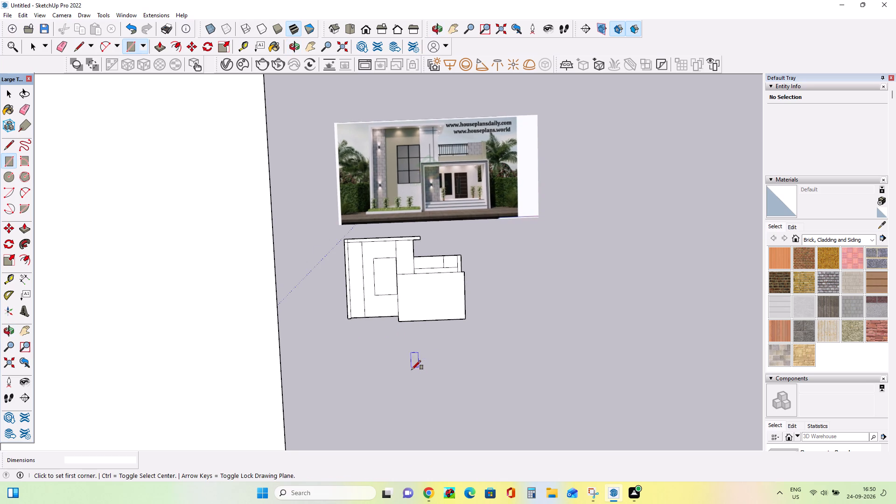
{"action": "middle_click_drag", "start_coordinate": [412, 372], "coordinate": [397, 192]}
{"action": "middle_click_drag", "start_coordinate": [523, 430], "coordinate": [347, 331]}
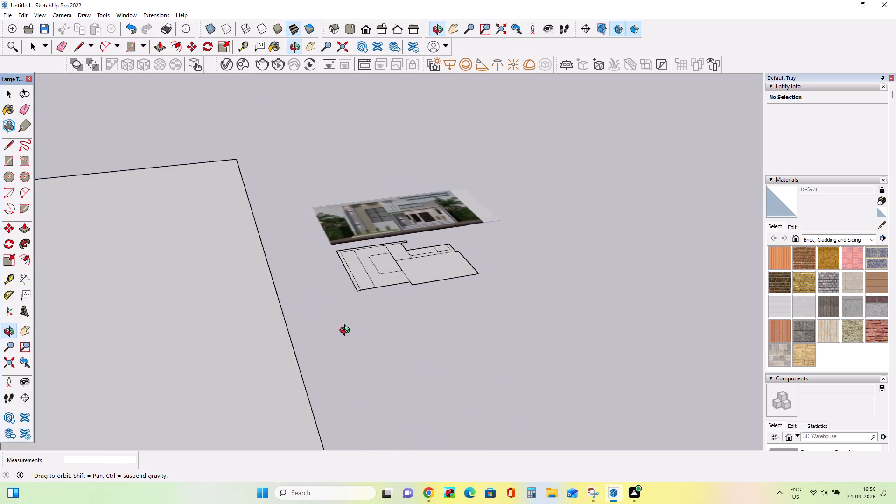
{"action": "middle_click_drag", "start_coordinate": [347, 331], "coordinate": [307, 332]}
{"action": "middle_click_drag", "start_coordinate": [402, 367], "coordinate": [396, 364]}
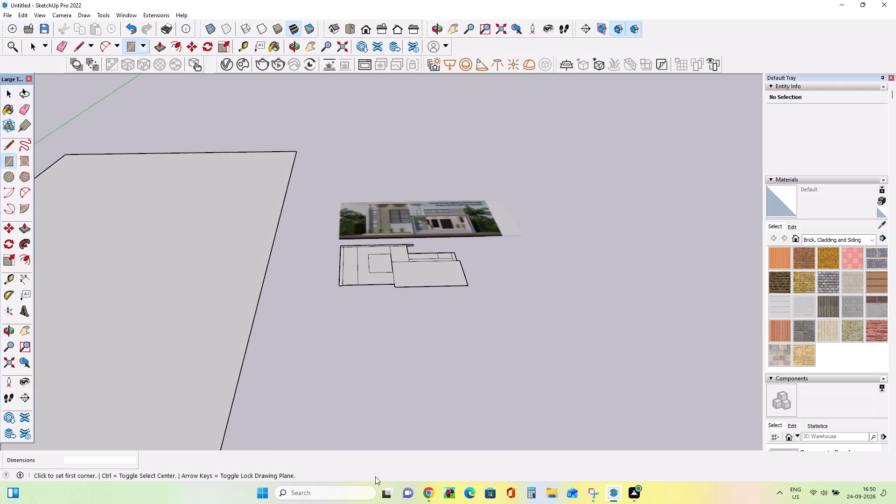
{"action": "left_click", "coordinate": [5, 245]}
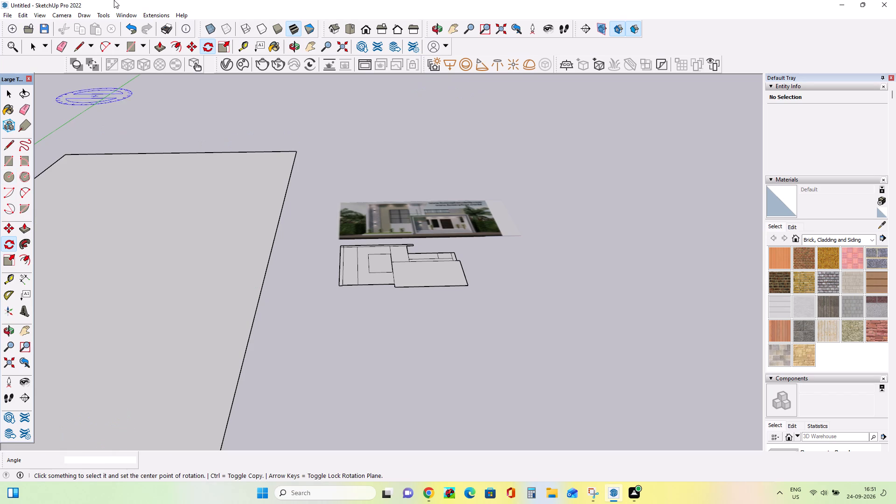
{"action": "left_click", "coordinate": [5, 92]}
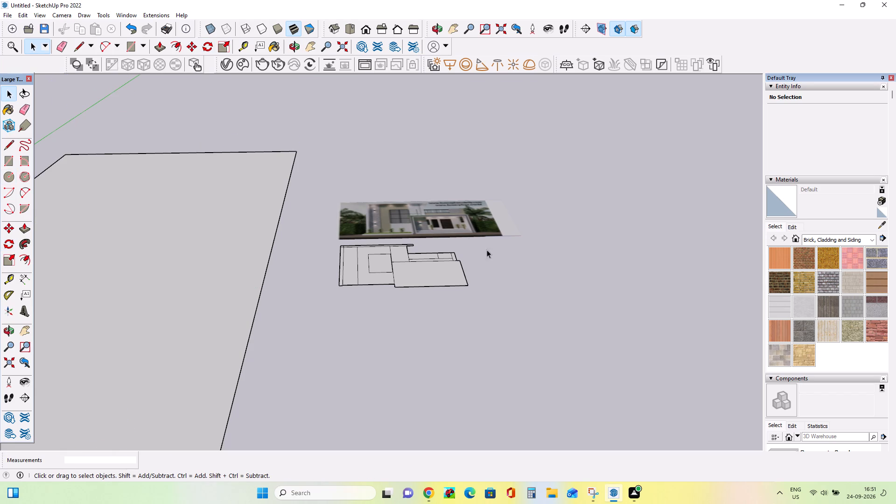
{"action": "left_click_drag", "start_coordinate": [487, 250], "coordinate": [296, 308]}
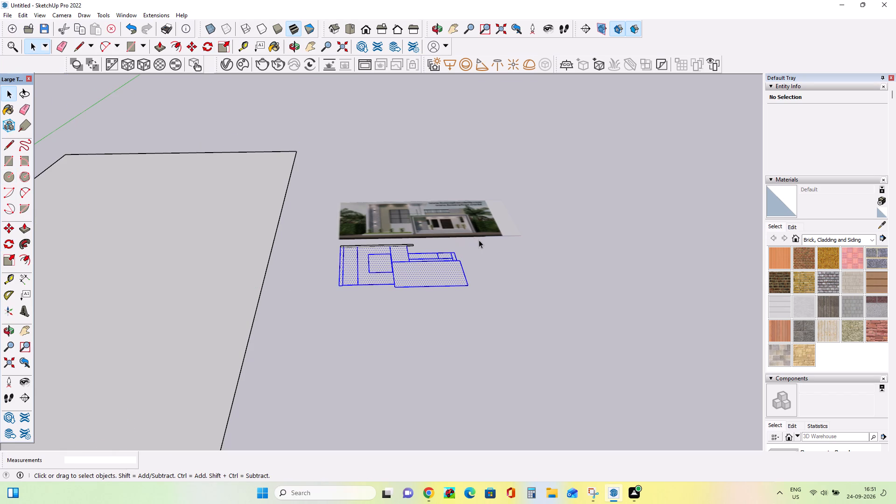
{"action": "left_click_drag", "start_coordinate": [479, 240], "coordinate": [306, 325]}
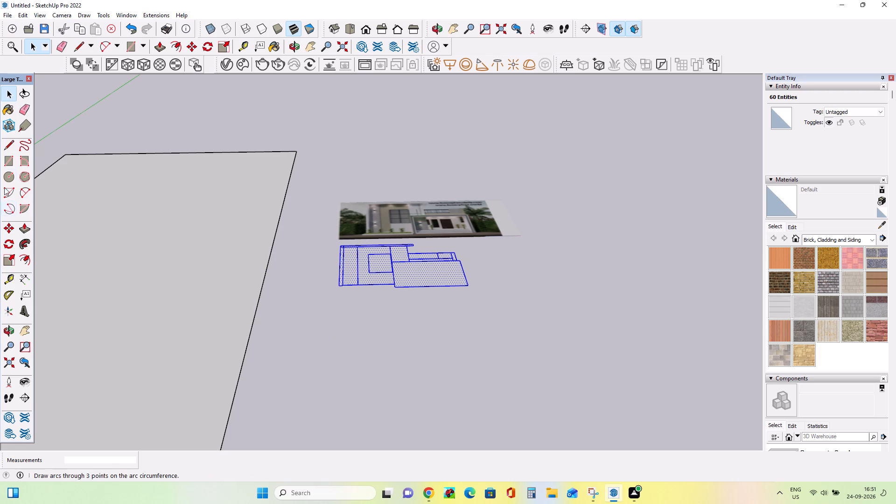
{"action": "left_click", "coordinate": [9, 243]}
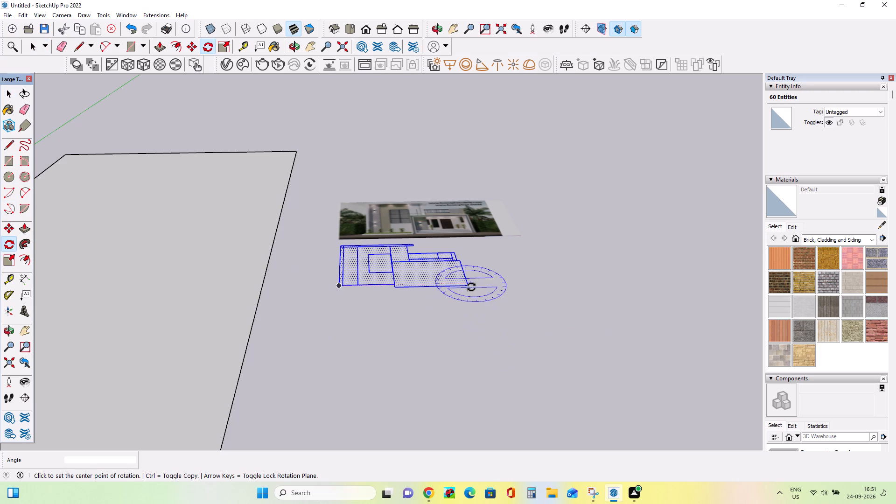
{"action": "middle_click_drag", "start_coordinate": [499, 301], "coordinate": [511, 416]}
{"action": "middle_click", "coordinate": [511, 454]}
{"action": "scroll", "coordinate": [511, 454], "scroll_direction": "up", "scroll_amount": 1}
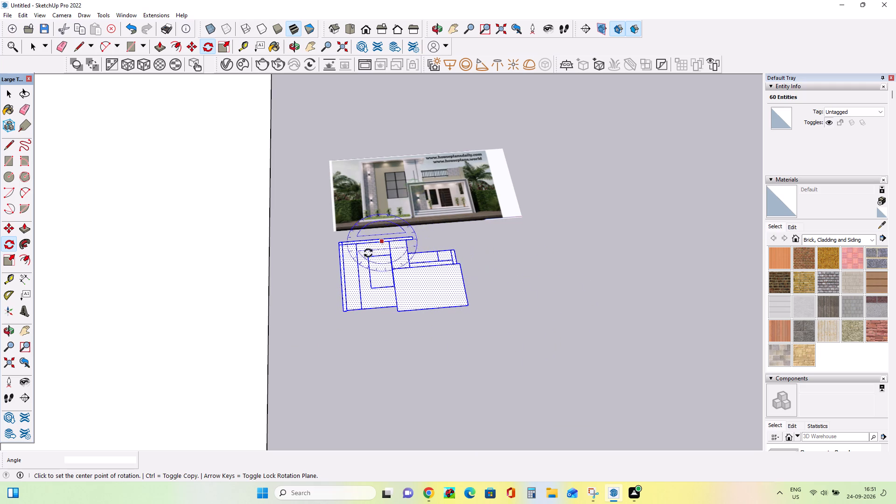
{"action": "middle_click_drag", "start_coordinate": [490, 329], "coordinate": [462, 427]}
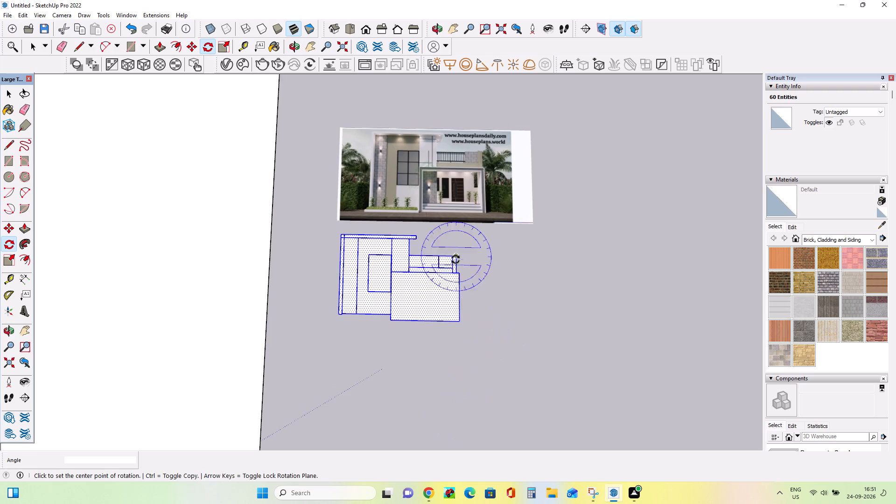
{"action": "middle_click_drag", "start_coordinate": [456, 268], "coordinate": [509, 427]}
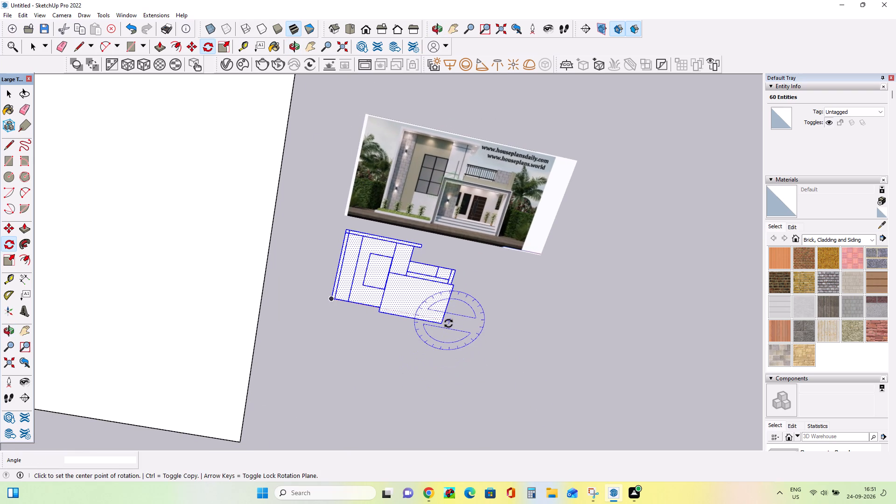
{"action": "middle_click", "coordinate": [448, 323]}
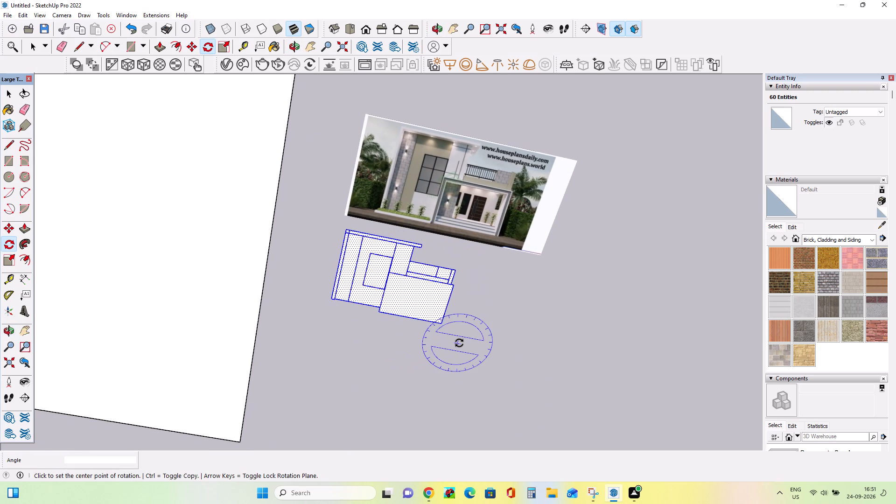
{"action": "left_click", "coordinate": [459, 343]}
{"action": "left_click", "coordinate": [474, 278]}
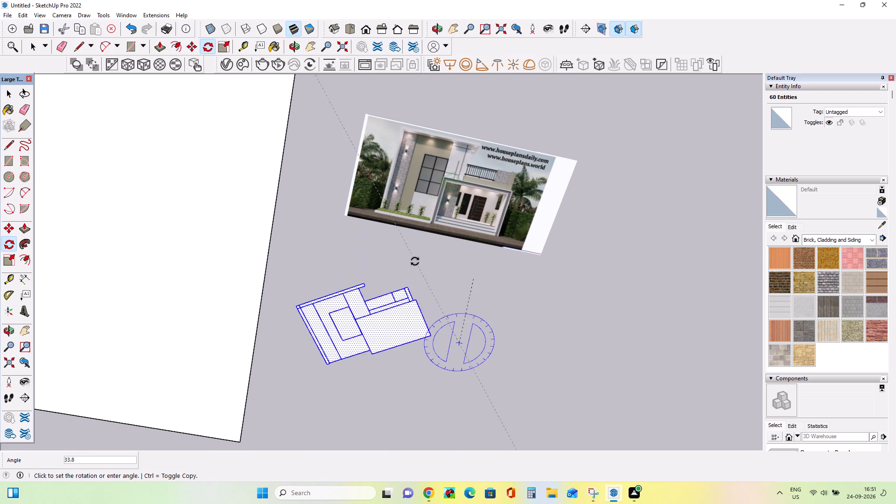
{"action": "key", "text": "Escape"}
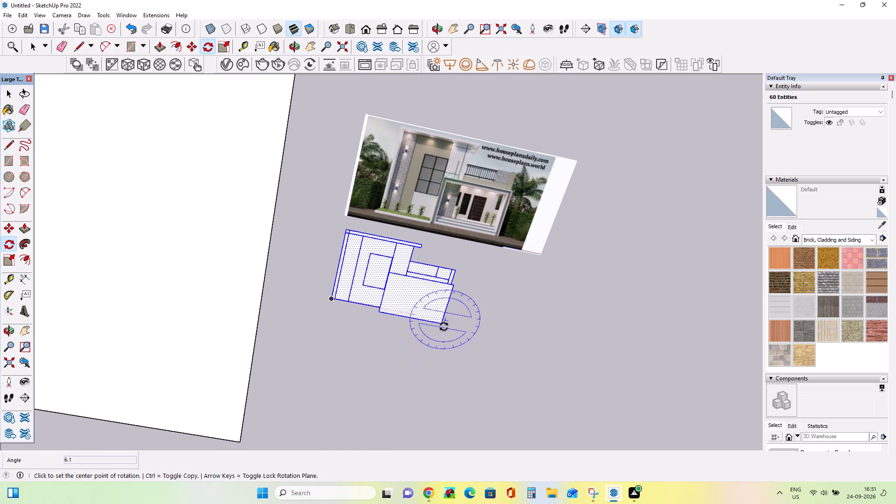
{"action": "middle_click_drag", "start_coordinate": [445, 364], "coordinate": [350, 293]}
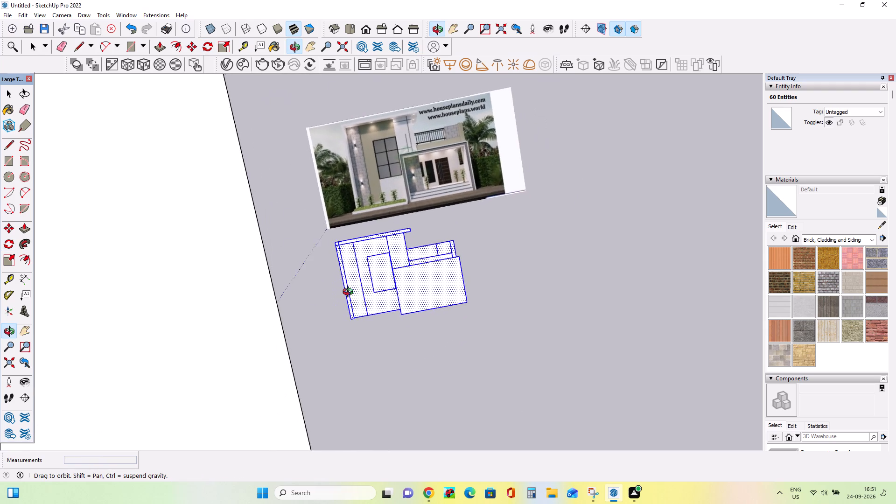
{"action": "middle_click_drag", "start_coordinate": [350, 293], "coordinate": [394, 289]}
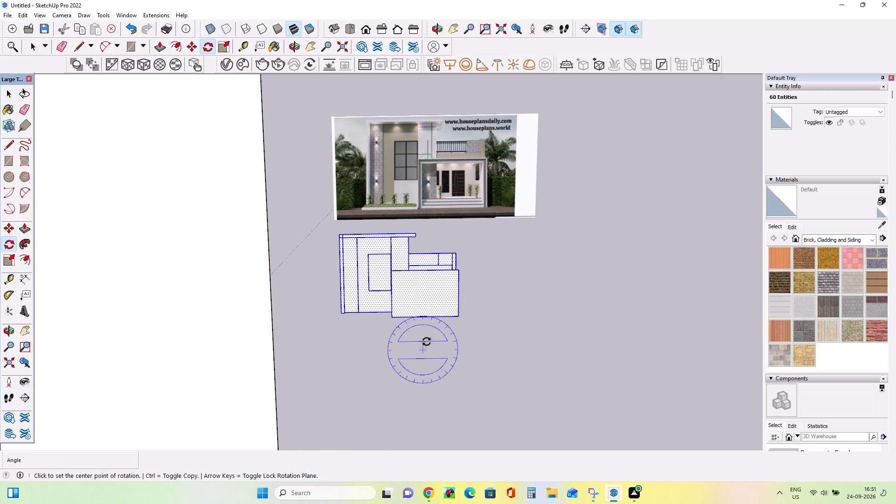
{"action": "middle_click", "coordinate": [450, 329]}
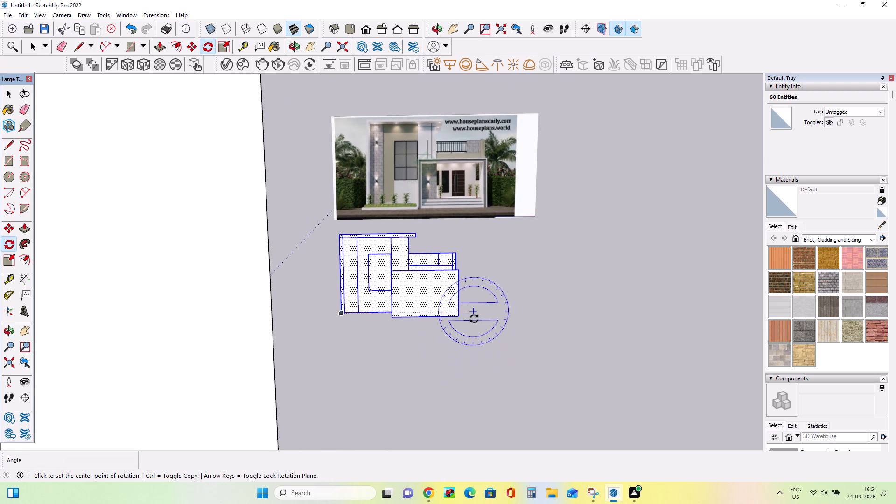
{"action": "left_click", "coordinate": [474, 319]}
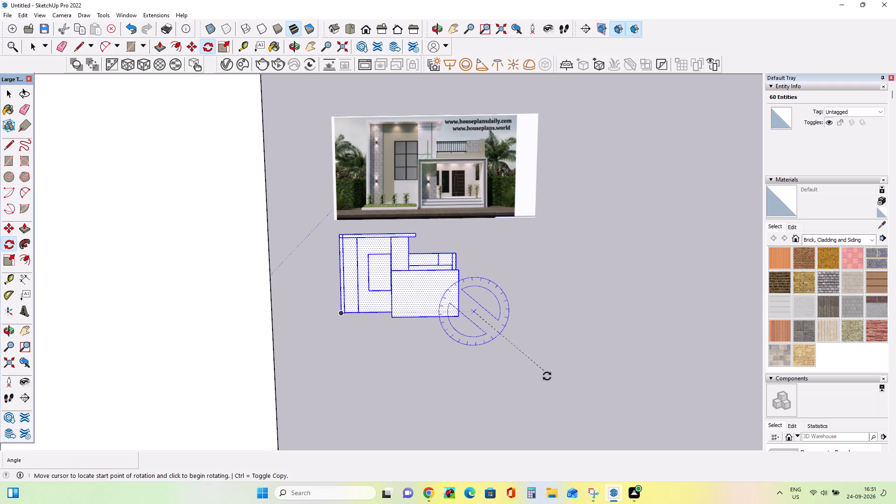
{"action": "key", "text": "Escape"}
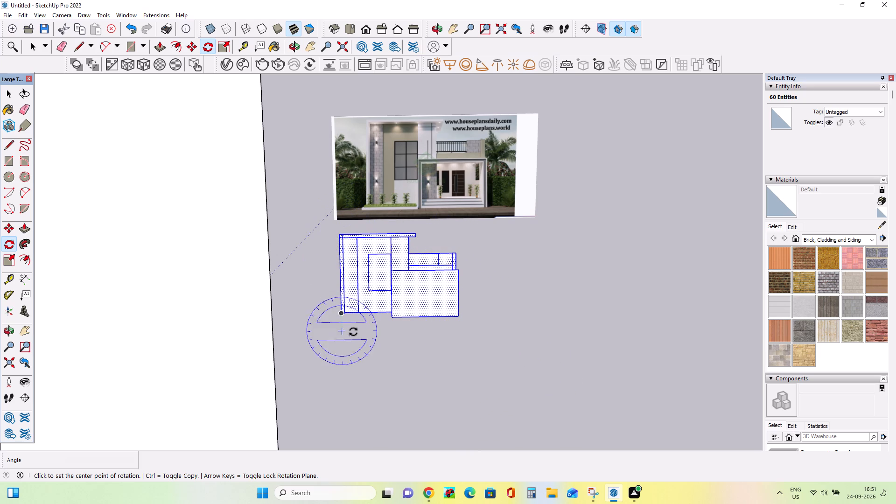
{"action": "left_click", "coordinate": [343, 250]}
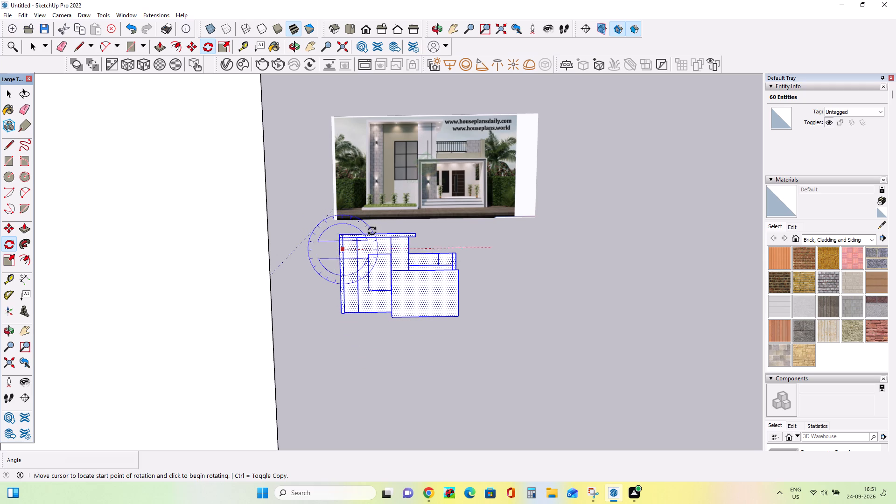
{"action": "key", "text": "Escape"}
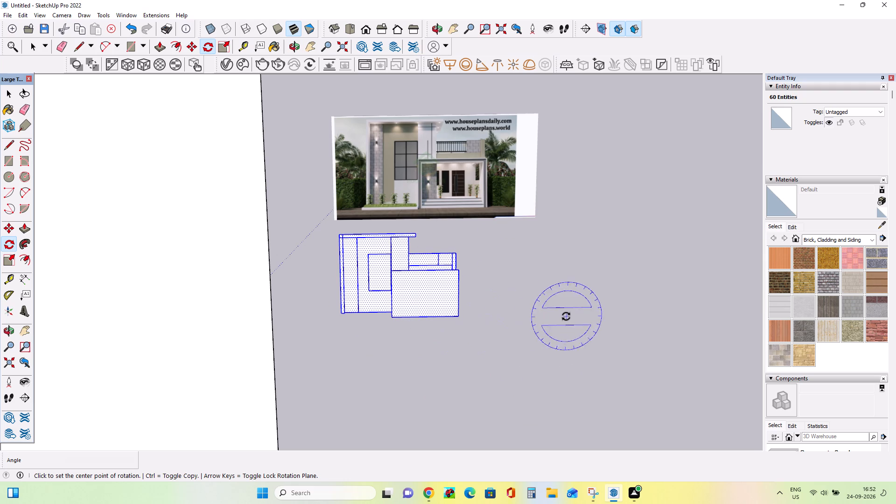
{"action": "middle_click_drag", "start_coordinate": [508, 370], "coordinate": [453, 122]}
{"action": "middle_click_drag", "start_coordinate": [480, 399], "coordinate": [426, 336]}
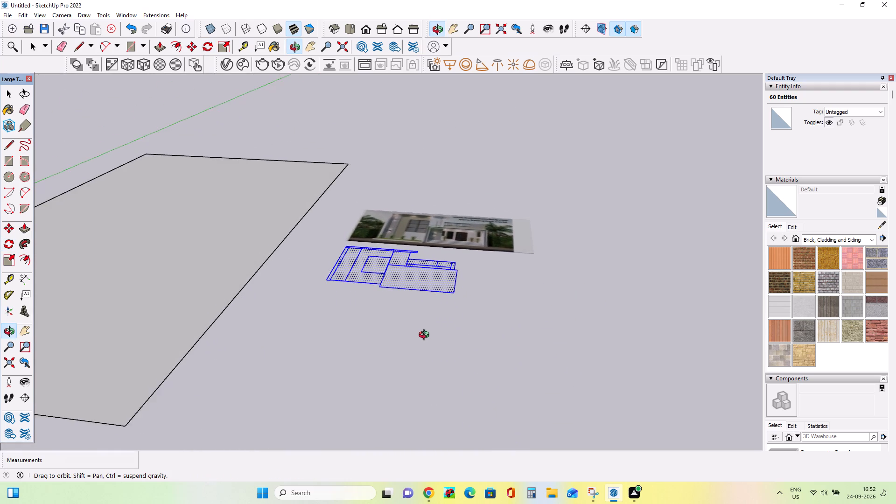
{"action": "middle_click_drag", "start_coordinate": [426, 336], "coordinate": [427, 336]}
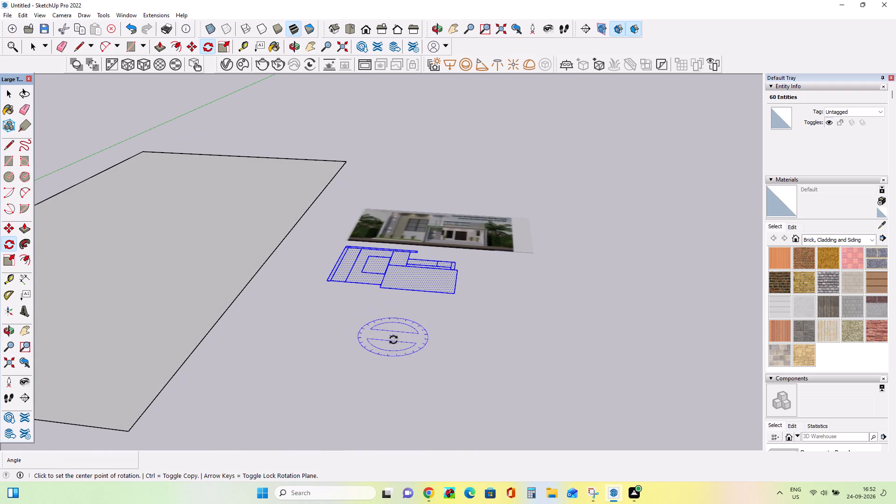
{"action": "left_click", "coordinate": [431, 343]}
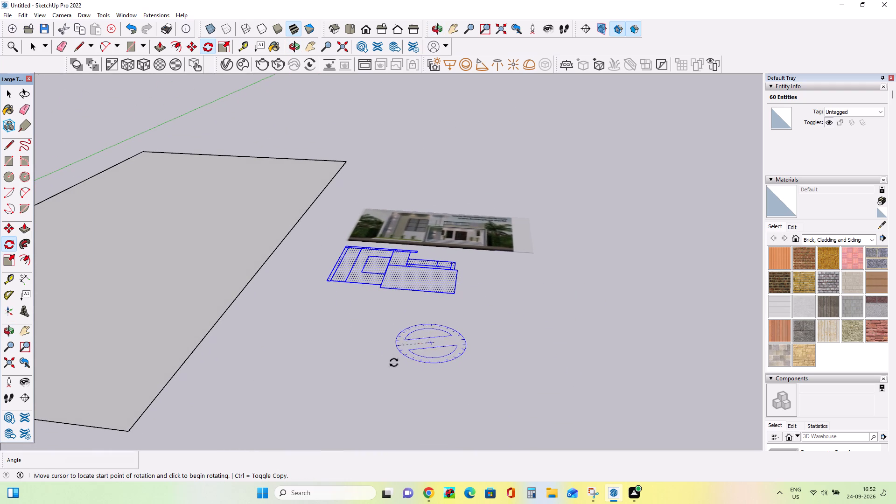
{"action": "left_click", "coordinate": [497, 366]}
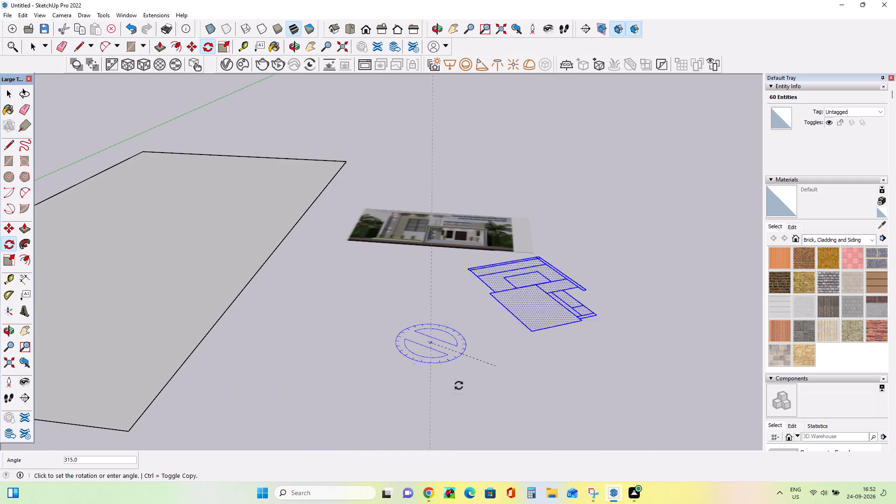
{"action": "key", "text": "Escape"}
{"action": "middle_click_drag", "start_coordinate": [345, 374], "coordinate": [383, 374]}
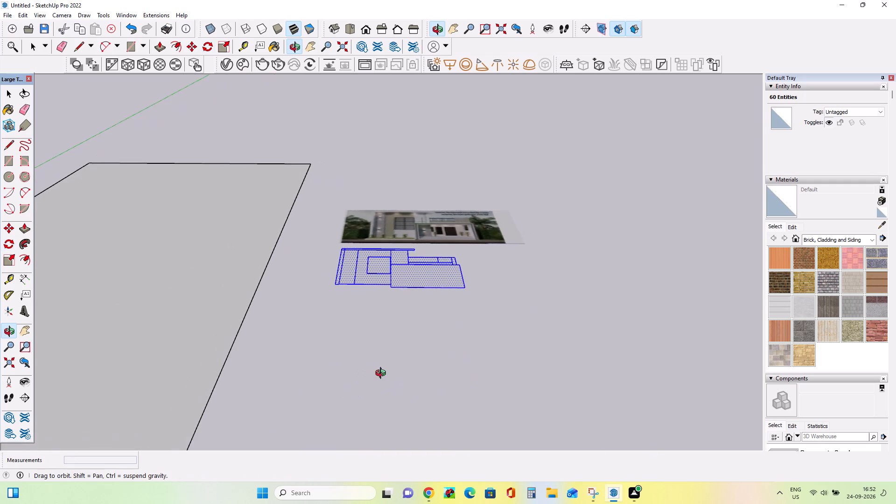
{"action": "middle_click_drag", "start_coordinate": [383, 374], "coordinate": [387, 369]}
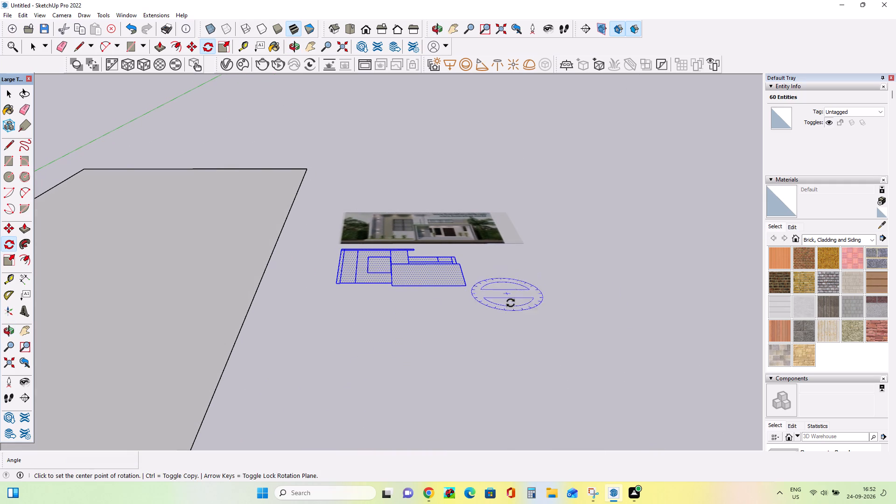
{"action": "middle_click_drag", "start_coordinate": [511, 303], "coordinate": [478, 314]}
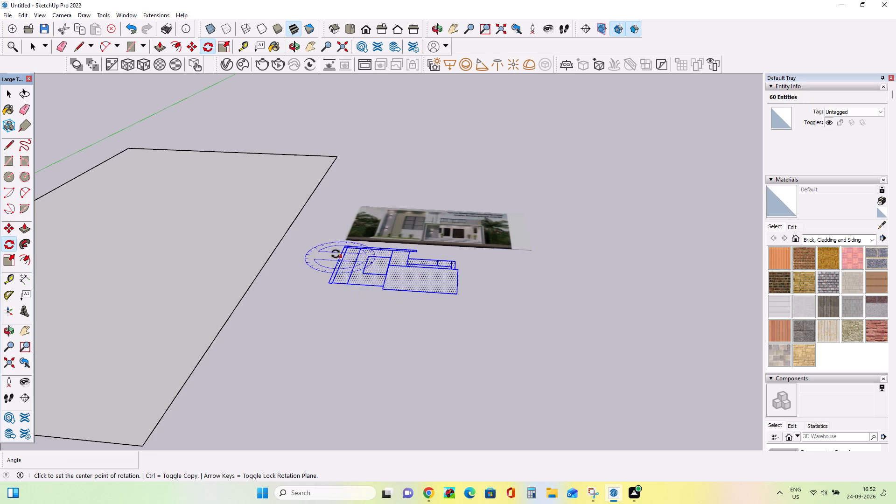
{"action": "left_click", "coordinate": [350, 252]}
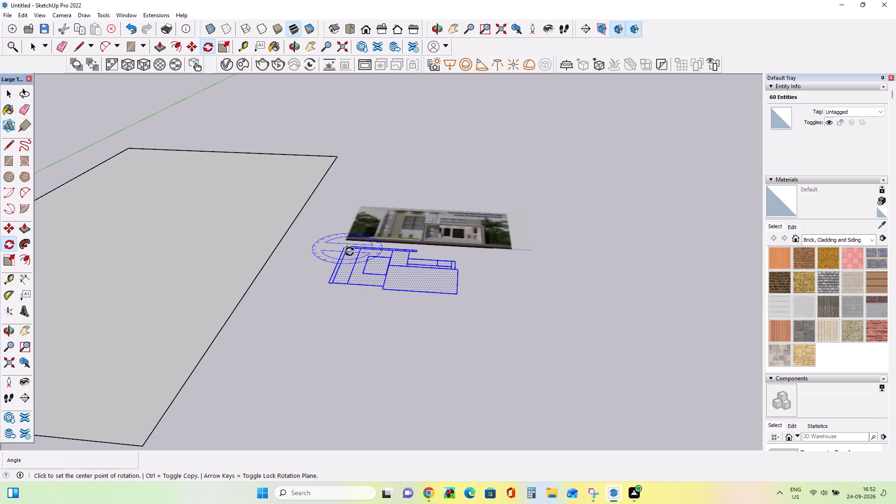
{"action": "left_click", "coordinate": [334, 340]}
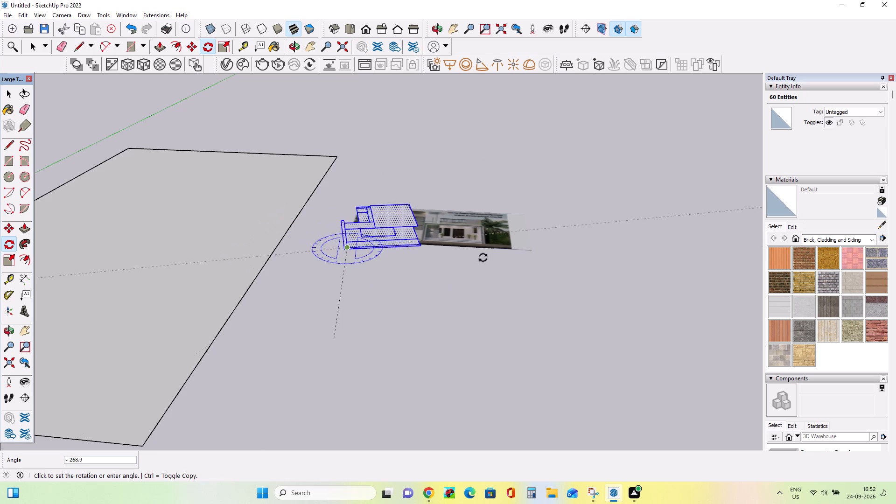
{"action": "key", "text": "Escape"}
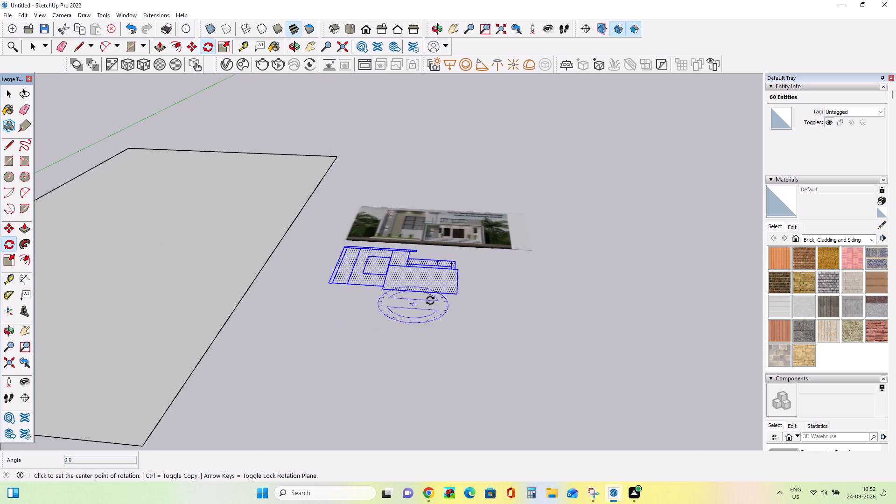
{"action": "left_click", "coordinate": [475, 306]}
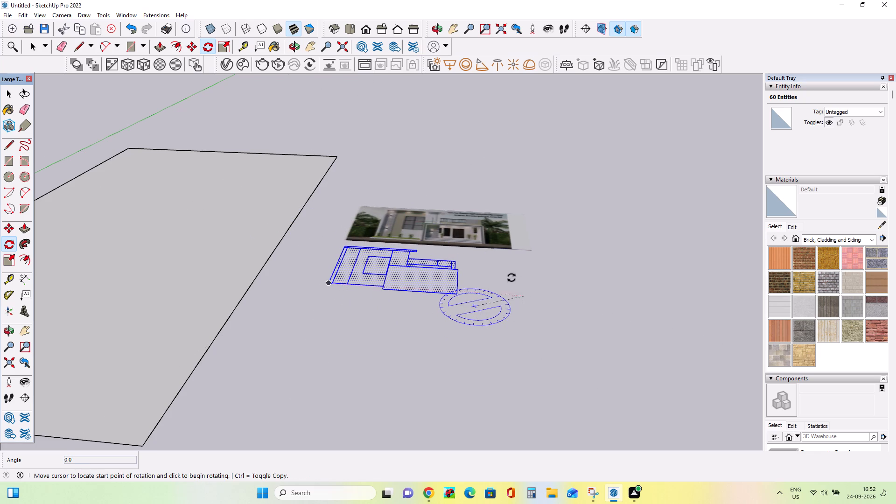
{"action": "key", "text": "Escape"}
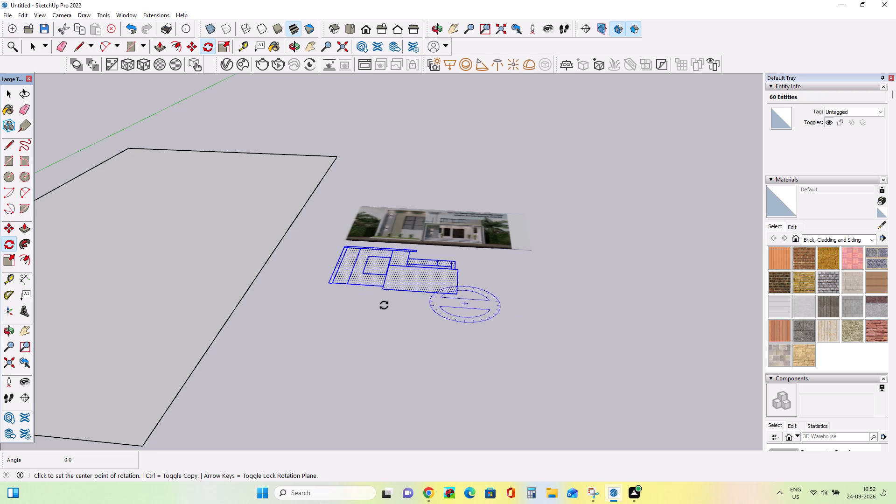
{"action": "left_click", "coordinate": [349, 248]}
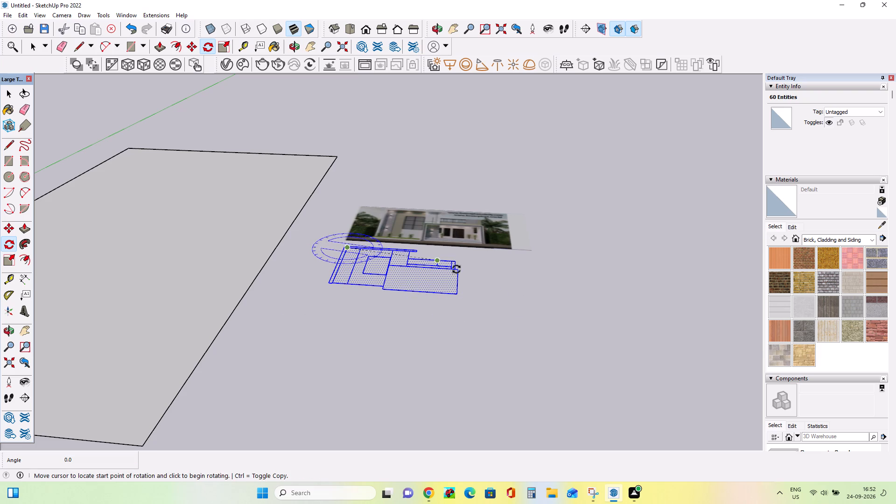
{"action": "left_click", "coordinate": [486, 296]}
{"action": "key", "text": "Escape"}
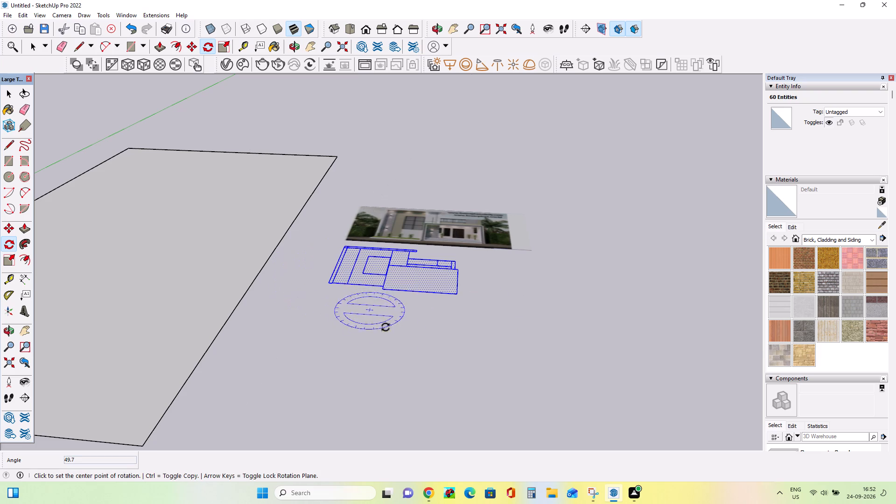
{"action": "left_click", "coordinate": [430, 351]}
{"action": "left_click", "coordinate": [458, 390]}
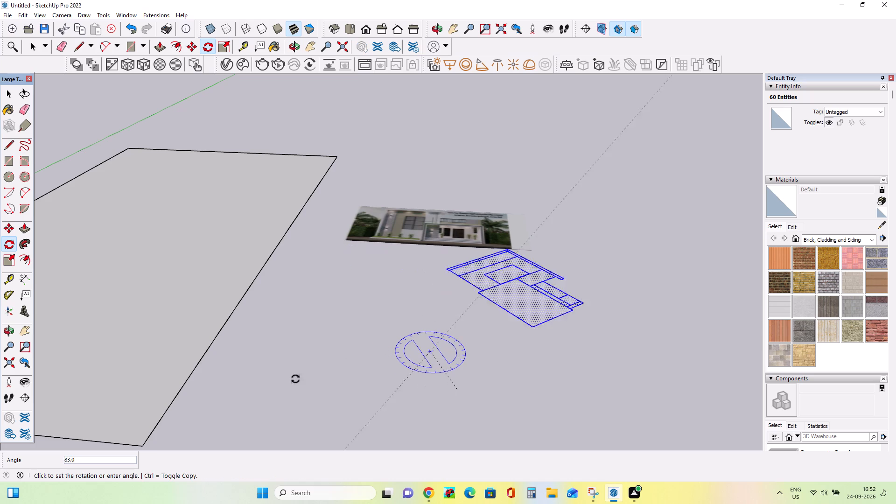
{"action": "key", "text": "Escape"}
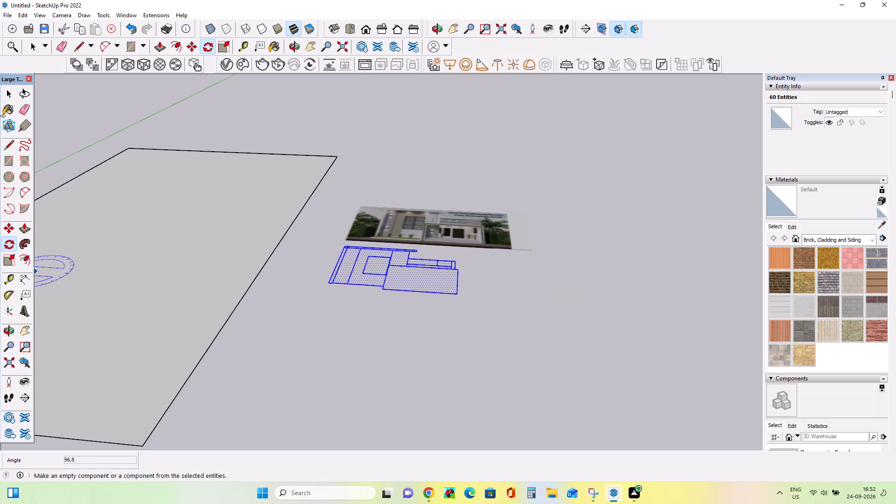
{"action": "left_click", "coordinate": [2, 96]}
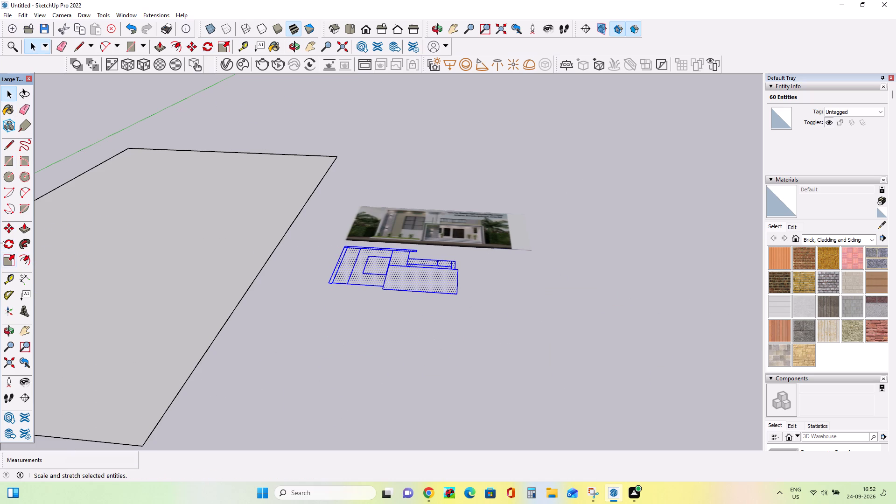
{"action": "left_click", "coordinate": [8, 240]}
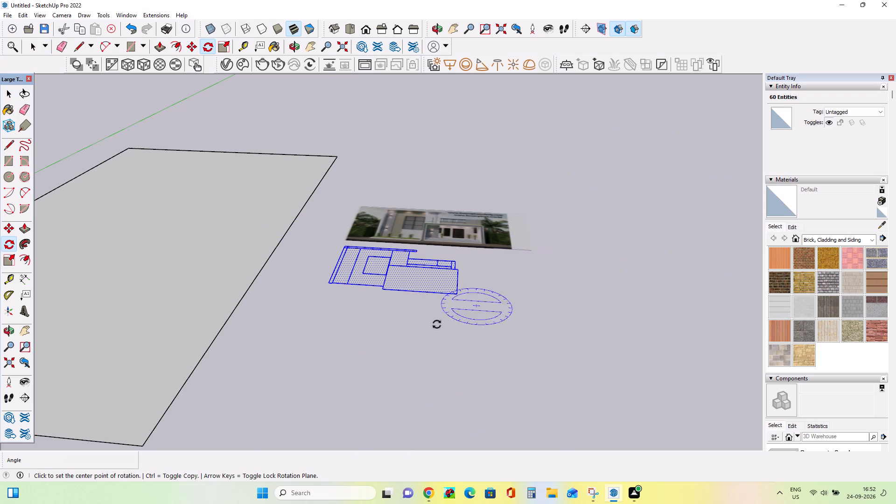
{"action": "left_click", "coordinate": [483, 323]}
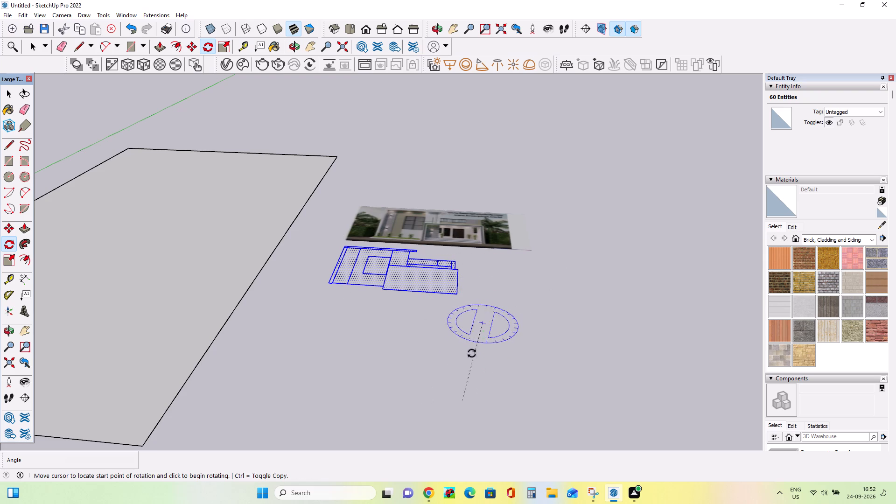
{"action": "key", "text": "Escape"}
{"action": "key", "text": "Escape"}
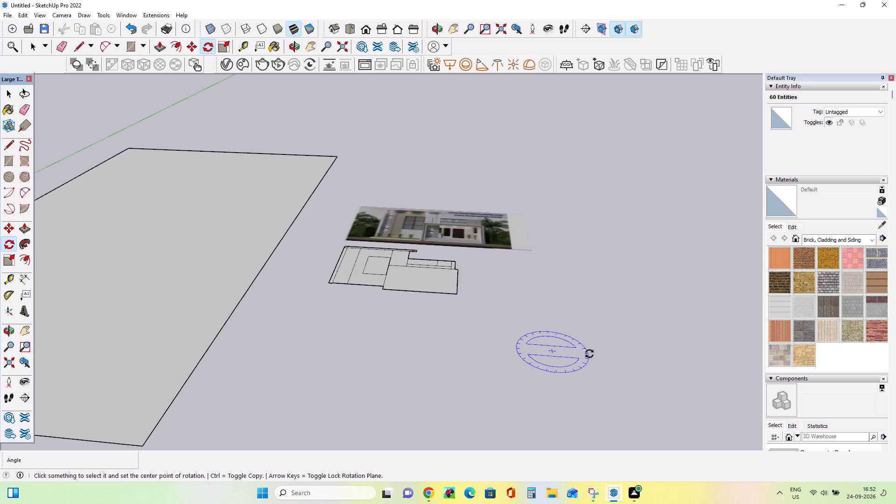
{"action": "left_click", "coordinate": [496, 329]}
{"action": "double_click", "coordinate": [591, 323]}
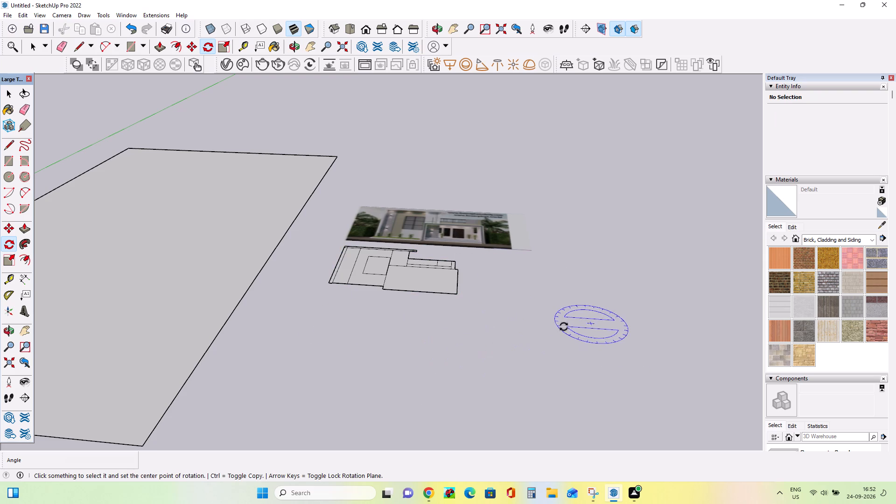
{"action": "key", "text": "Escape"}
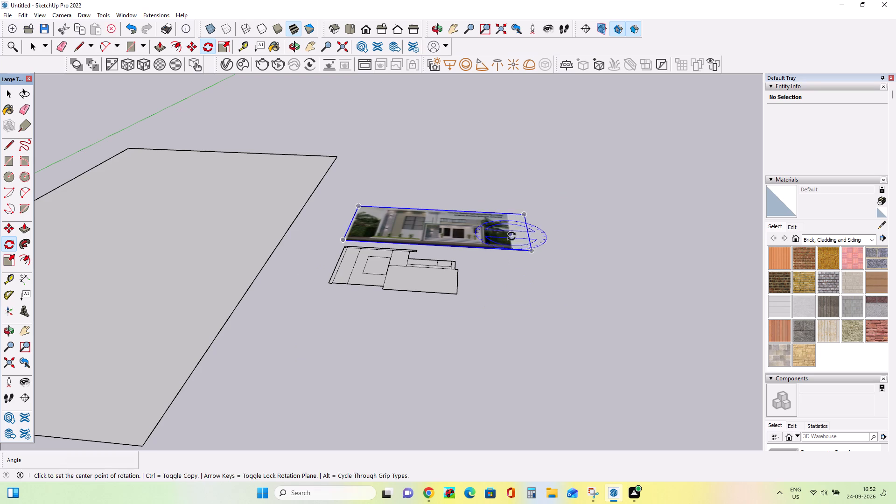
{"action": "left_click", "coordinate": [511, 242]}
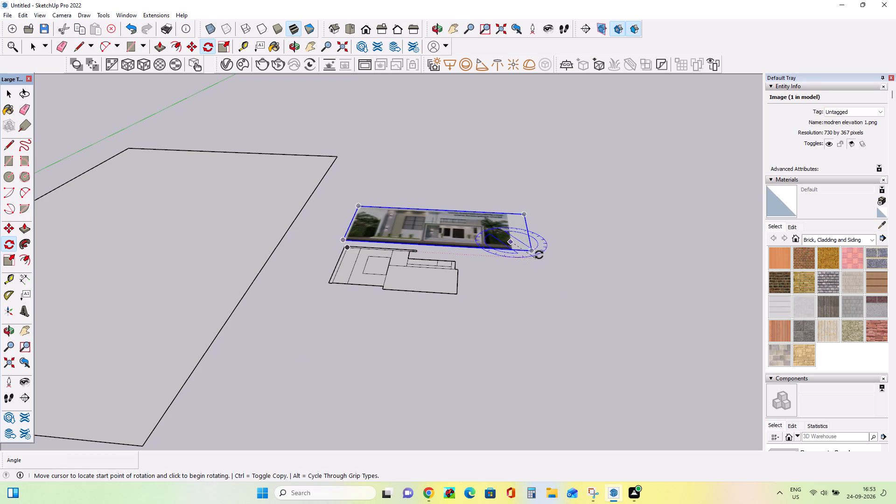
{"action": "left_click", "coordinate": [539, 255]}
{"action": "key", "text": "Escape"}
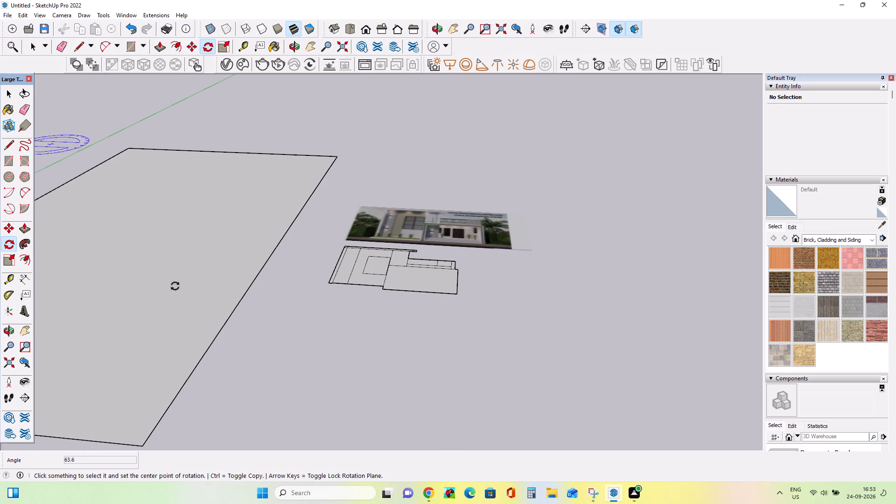
Draw a thin base rectangle beneath the tall wall section, from its lower outer corner to the bottom corner of the entrance block.
{"action": "left_click", "coordinate": [9, 160]}
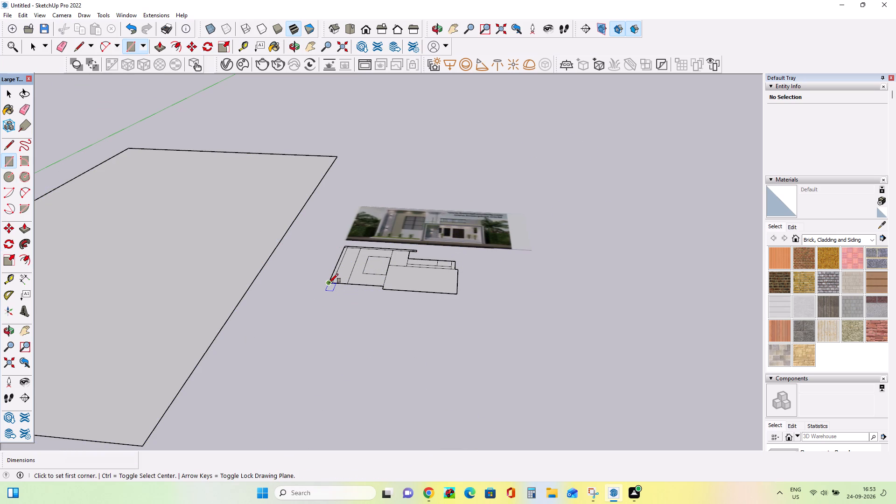
{"action": "left_click", "coordinate": [329, 283]}
{"action": "left_click", "coordinate": [384, 291]}
Examine the traced elevation faces from above alongside the reference image of the house.
{"action": "middle_click_drag", "start_coordinate": [405, 271], "coordinate": [452, 453]}
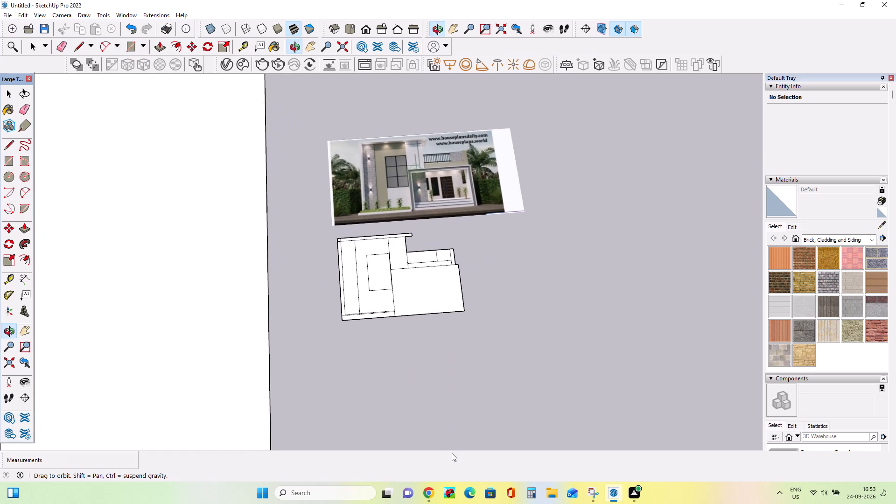
{"action": "middle_click_drag", "start_coordinate": [452, 453], "coordinate": [454, 455]}
{"action": "middle_click_drag", "start_coordinate": [420, 278], "coordinate": [401, 410]}
{"action": "middle_click_drag", "start_coordinate": [401, 412], "coordinate": [399, 422]}
{"action": "middle_click_drag", "start_coordinate": [478, 357], "coordinate": [492, 344]}
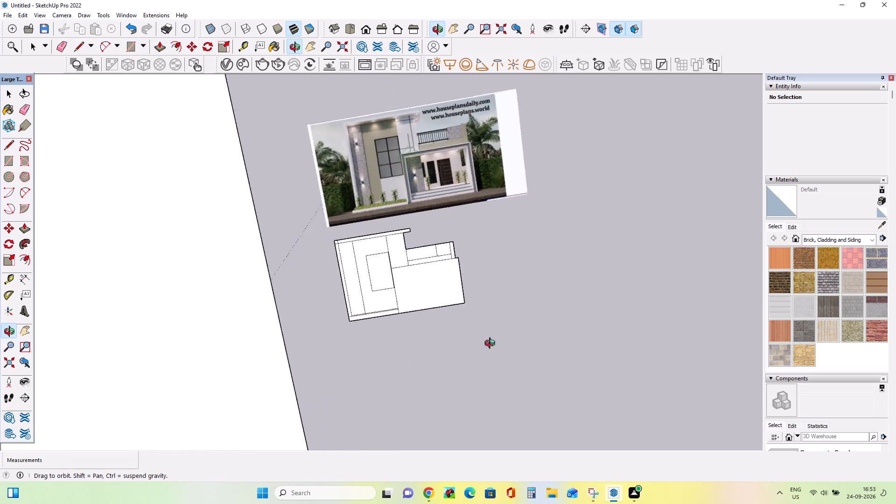
{"action": "middle_click_drag", "start_coordinate": [492, 344], "coordinate": [488, 369]}
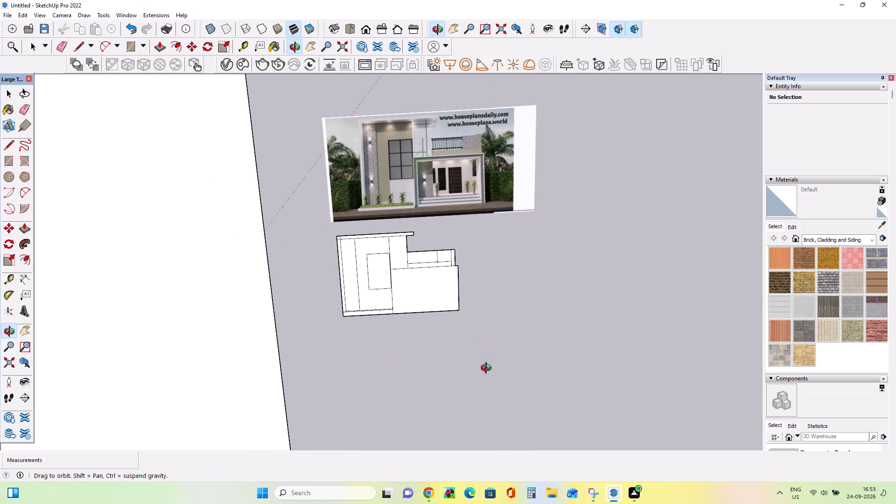
{"action": "middle_click_drag", "start_coordinate": [488, 369], "coordinate": [485, 380]}
{"action": "middle_click_drag", "start_coordinate": [514, 371], "coordinate": [497, 380]}
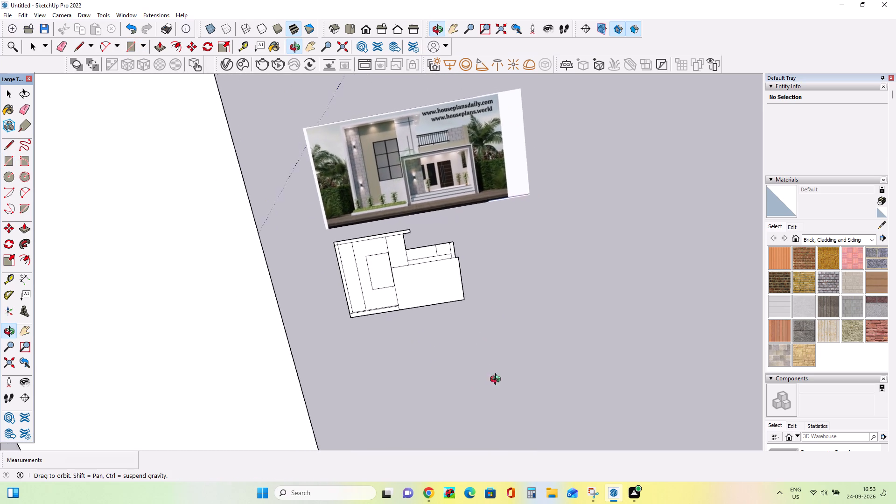
{"action": "middle_click_drag", "start_coordinate": [497, 380], "coordinate": [523, 353]}
{"action": "scroll", "coordinate": [423, 328], "scroll_direction": "up", "scroll_amount": 5}
{"action": "middle_click_drag", "start_coordinate": [510, 357], "coordinate": [545, 370]}
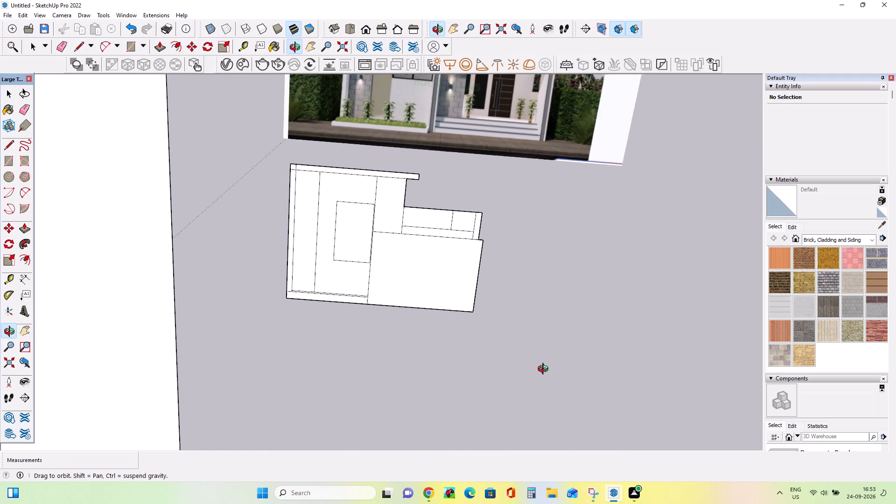
{"action": "middle_click_drag", "start_coordinate": [545, 370], "coordinate": [517, 332]}
{"action": "scroll", "coordinate": [482, 331], "scroll_direction": "up", "scroll_amount": 1}
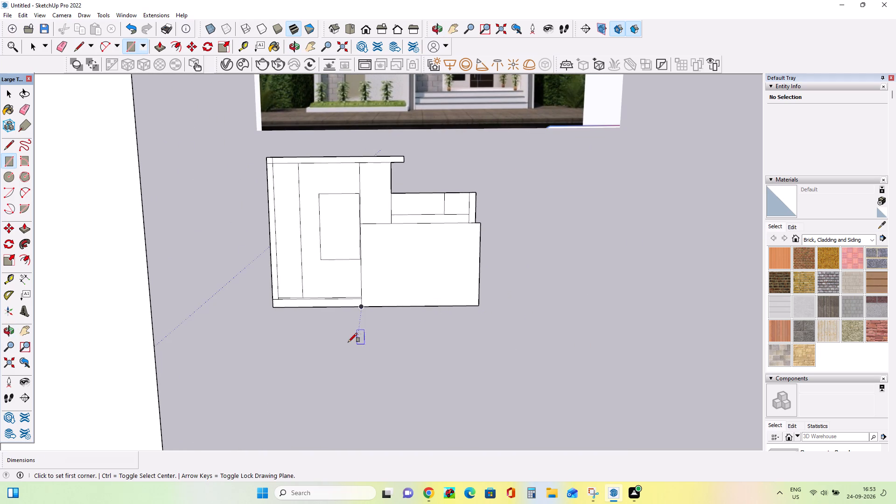
{"action": "left_click", "coordinate": [24, 330]}
{"action": "left_click_drag", "start_coordinate": [439, 292], "coordinate": [444, 400]}
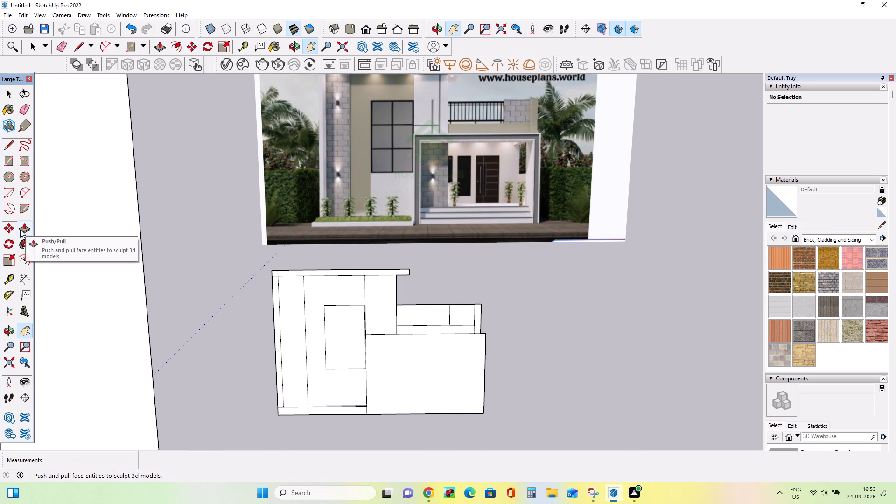
Erase the short edges separating the outer vertical wall border from the top roof band and from the base strip.
{"action": "left_click", "coordinate": [11, 142]}
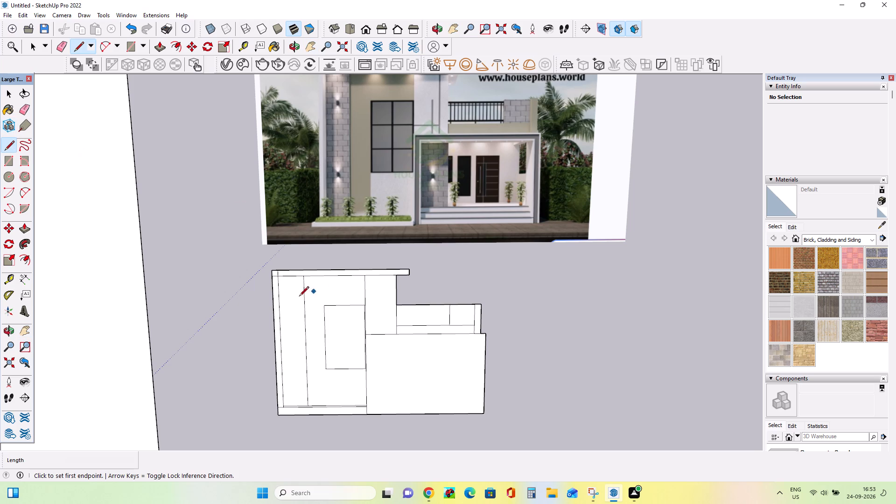
{"action": "left_click", "coordinate": [23, 107]}
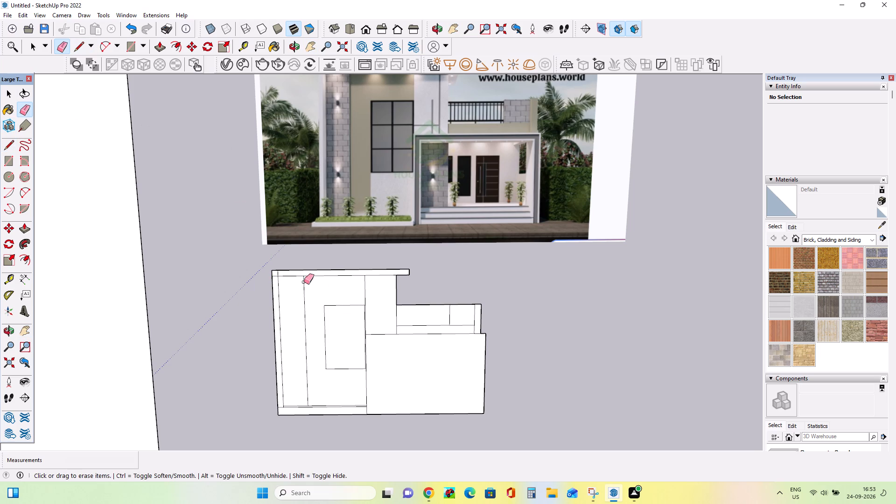
{"action": "left_click", "coordinate": [279, 273]}
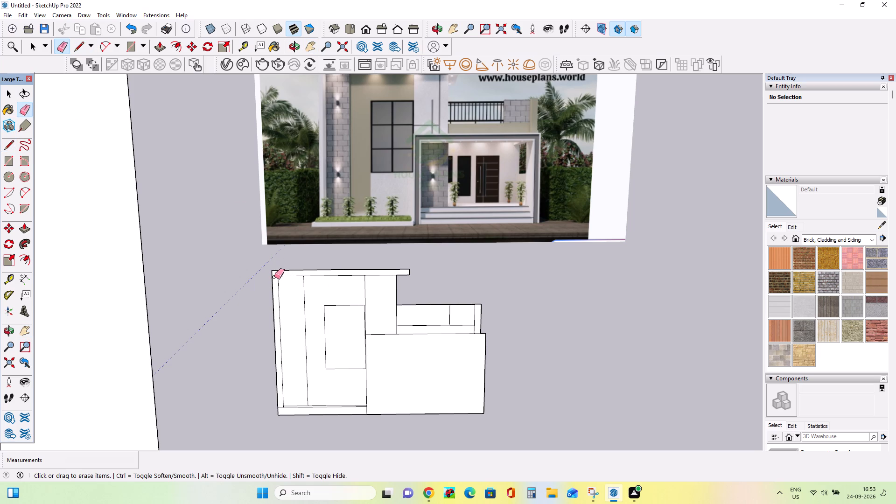
{"action": "left_click", "coordinate": [276, 276]}
{"action": "scroll", "coordinate": [313, 435], "scroll_direction": "up", "scroll_amount": 6}
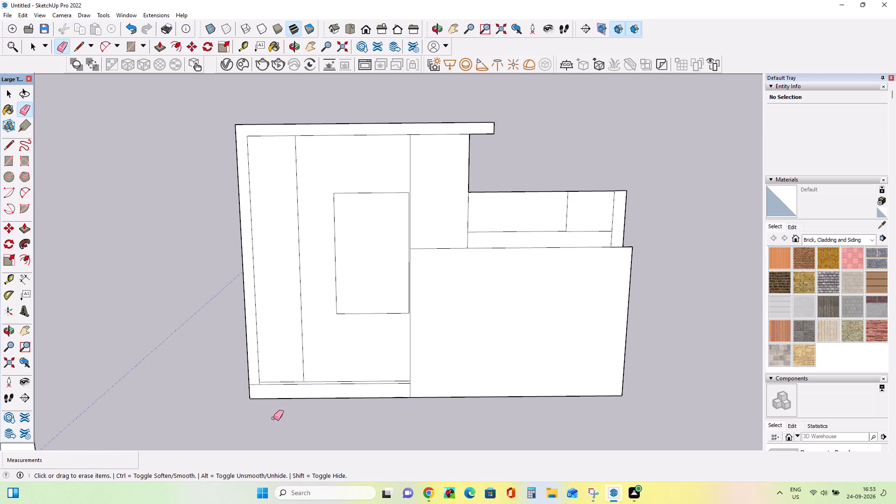
{"action": "left_click", "coordinate": [254, 384]}
{"action": "scroll", "coordinate": [288, 402], "scroll_direction": "down", "scroll_amount": 4}
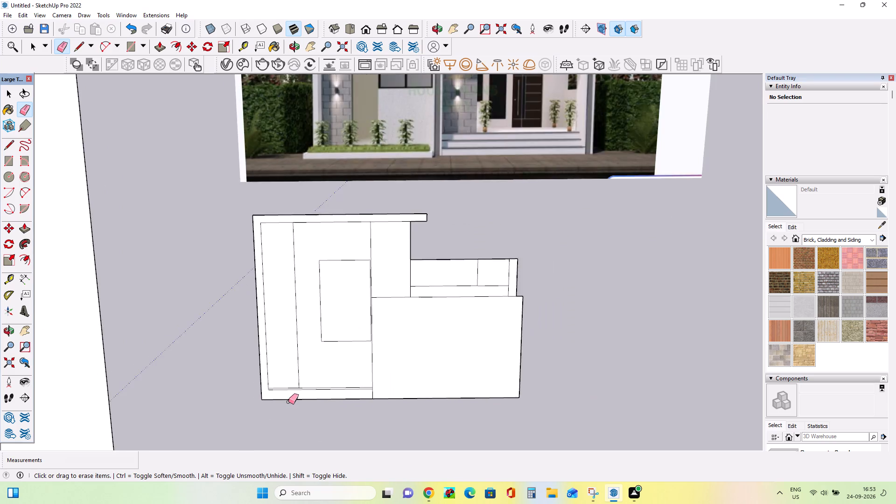
{"action": "scroll", "coordinate": [288, 402], "scroll_direction": "down", "scroll_amount": 3}
{"action": "scroll", "coordinate": [364, 424], "scroll_direction": "up", "scroll_amount": 1}
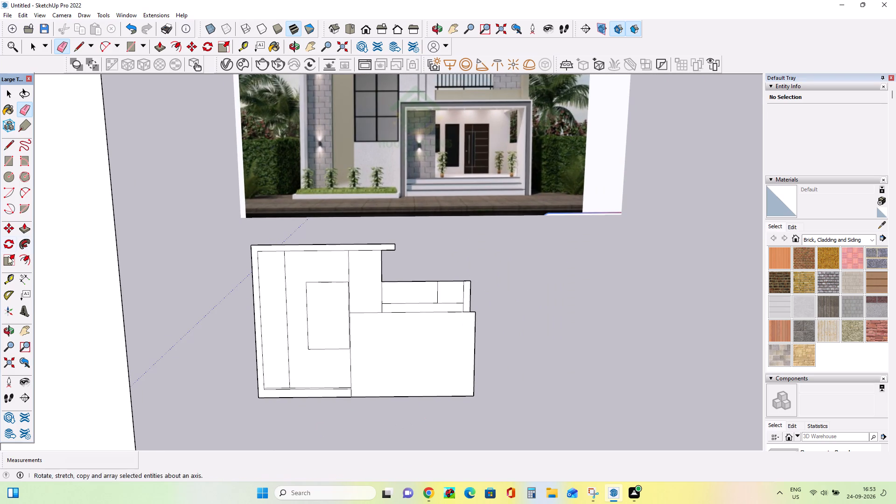
Extrude the outer border face, formed by the roof band, side border and base strip, by about 1' 2 1/2".
{"action": "left_click", "coordinate": [27, 228]}
{"action": "left_click", "coordinate": [328, 394]}
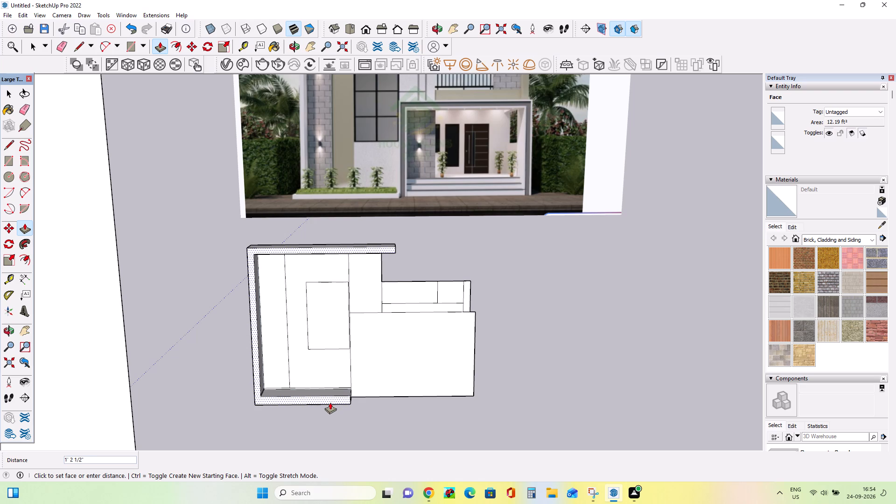
{"action": "left_click", "coordinate": [330, 402]}
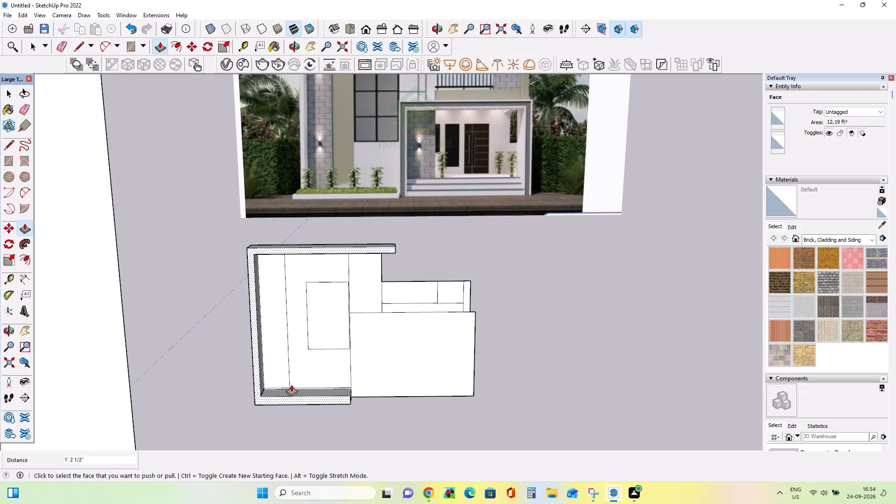
Offset the outline of the entrance block face inward by about 7 1/2" to form a frame.
{"action": "left_click", "coordinate": [27, 256]}
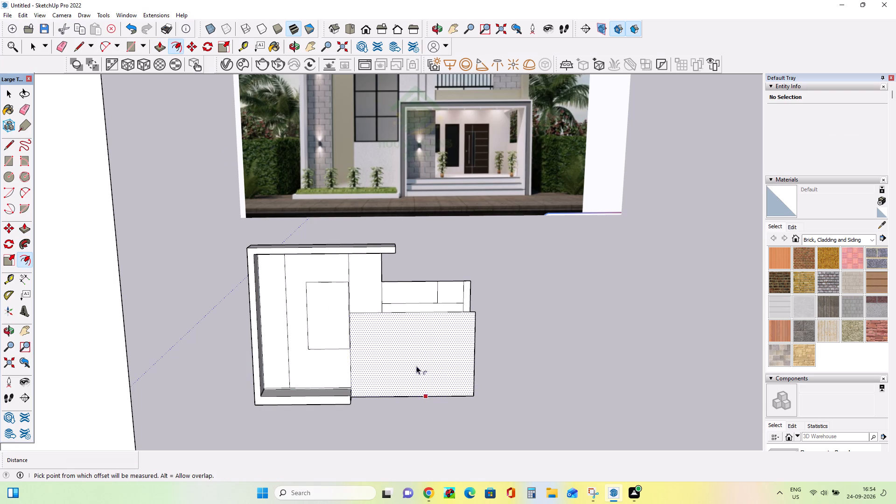
{"action": "left_click", "coordinate": [412, 352]}
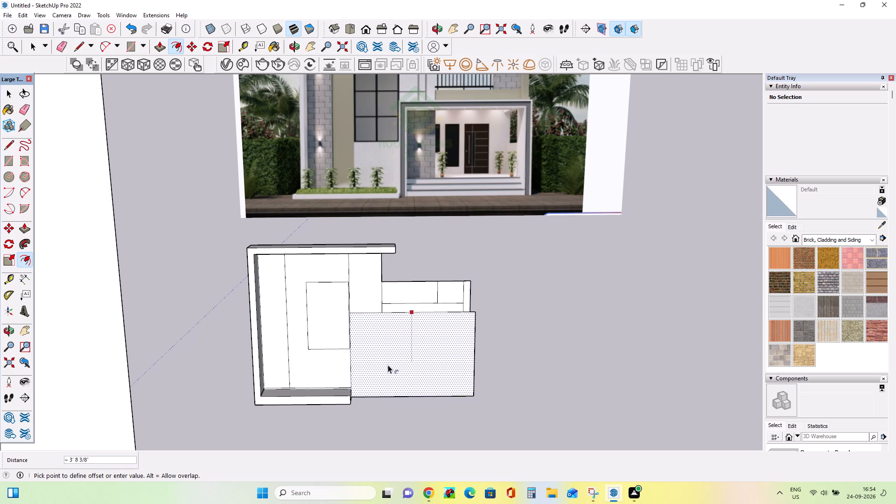
{"action": "left_click", "coordinate": [423, 320]}
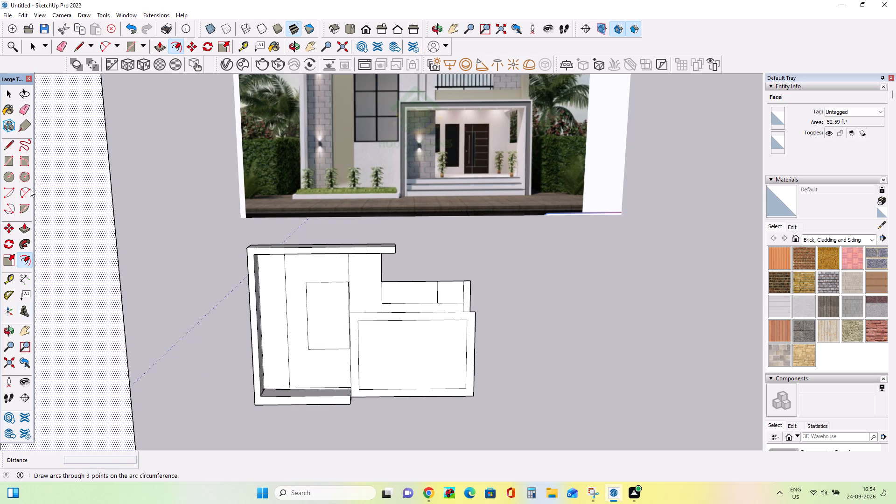
Extrude the narrow vertical wall strip beside the outer side border by about 5 7/8".
{"action": "left_click", "coordinate": [22, 235]}
{"action": "left_click", "coordinate": [279, 316]}
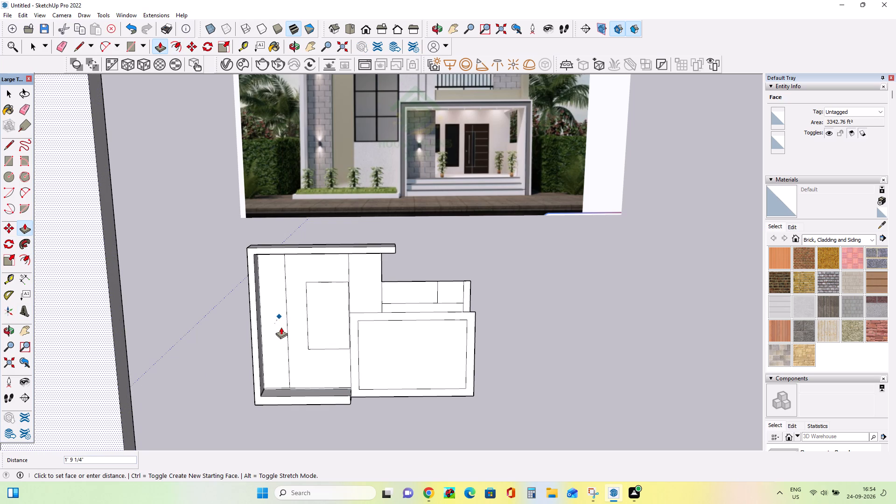
{"action": "key", "text": "Escape"}
{"action": "left_click", "coordinate": [279, 330]}
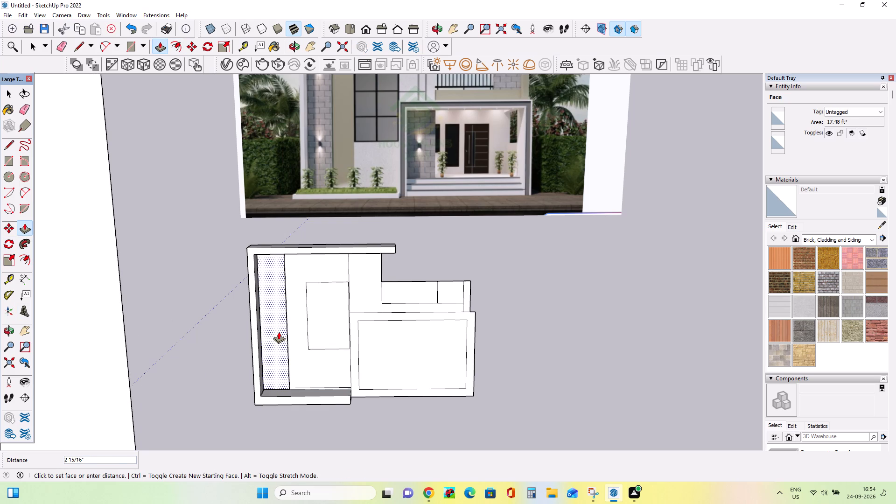
{"action": "left_click", "coordinate": [279, 333]}
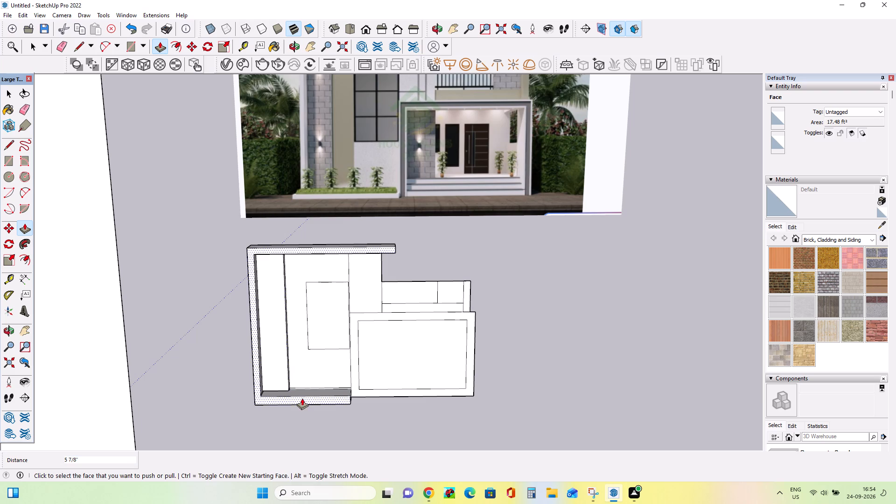
Examine the extruded border and wall strip from several angles and compare them with the reference image.
{"action": "middle_click_drag", "start_coordinate": [306, 396], "coordinate": [309, 410]}
{"action": "middle_click_drag", "start_coordinate": [315, 410], "coordinate": [372, 401]}
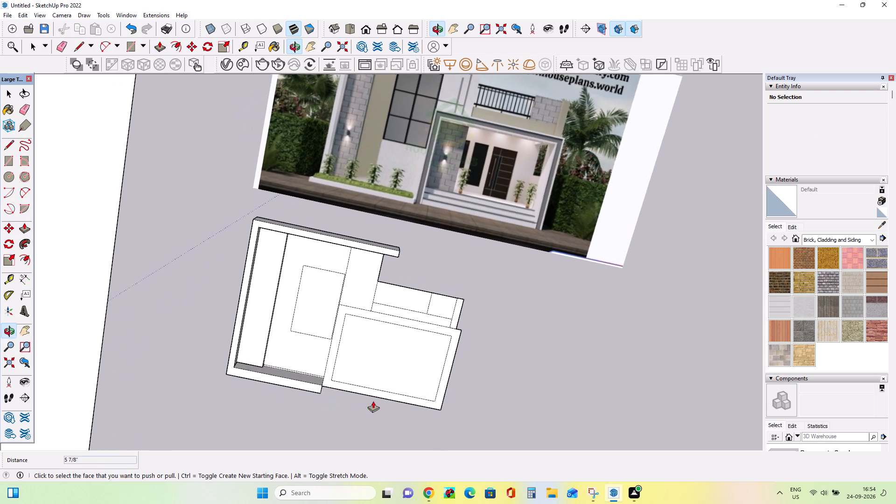
{"action": "middle_click_drag", "start_coordinate": [454, 325], "coordinate": [450, 319]}
{"action": "middle_click_drag", "start_coordinate": [265, 267], "coordinate": [221, 288]}
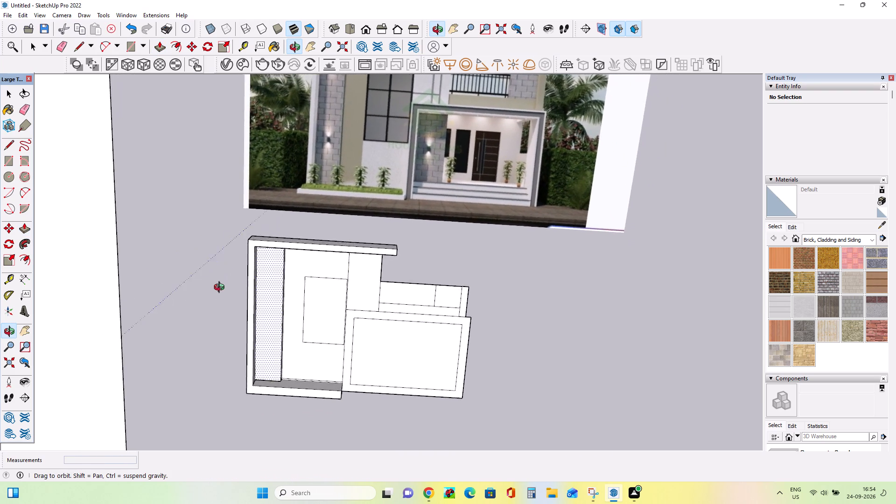
{"action": "middle_click_drag", "start_coordinate": [221, 288], "coordinate": [214, 260]}
{"action": "middle_click_drag", "start_coordinate": [268, 362], "coordinate": [301, 368]}
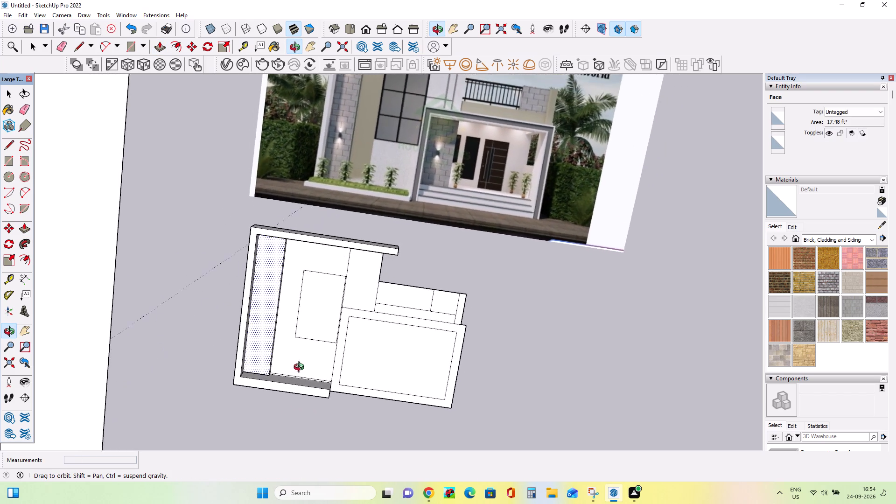
{"action": "middle_click_drag", "start_coordinate": [301, 368], "coordinate": [271, 341]}
{"action": "scroll", "coordinate": [313, 364], "scroll_direction": "up", "scroll_amount": 1}
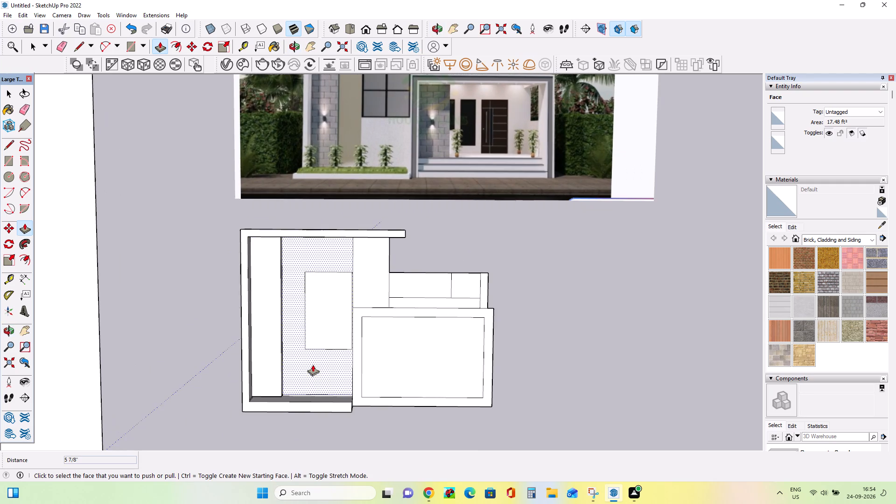
{"action": "middle_click_drag", "start_coordinate": [332, 373], "coordinate": [336, 397]}
{"action": "middle_click_drag", "start_coordinate": [358, 415], "coordinate": [421, 397]}
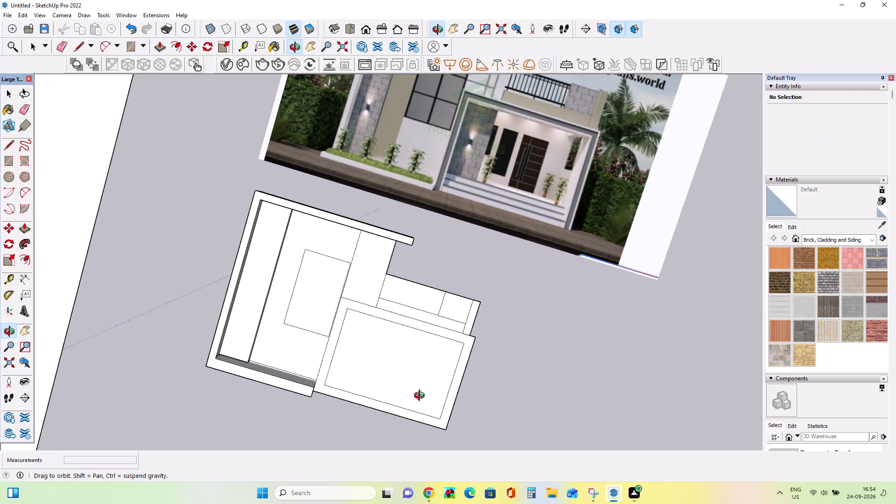
{"action": "middle_click_drag", "start_coordinate": [421, 397], "coordinate": [318, 388]}
{"action": "scroll", "coordinate": [317, 388], "scroll_direction": "down", "scroll_amount": 3}
{"action": "middle_click_drag", "start_coordinate": [464, 412], "coordinate": [506, 397]}
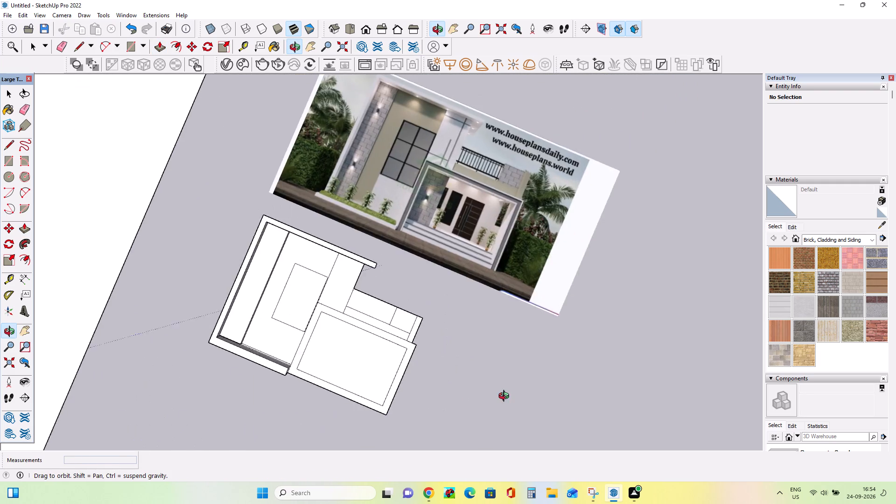
{"action": "middle_click_drag", "start_coordinate": [506, 397], "coordinate": [438, 392]}
{"action": "middle_click_drag", "start_coordinate": [455, 385], "coordinate": [584, 238]}
{"action": "middle_click_drag", "start_coordinate": [272, 382], "coordinate": [322, 400]}
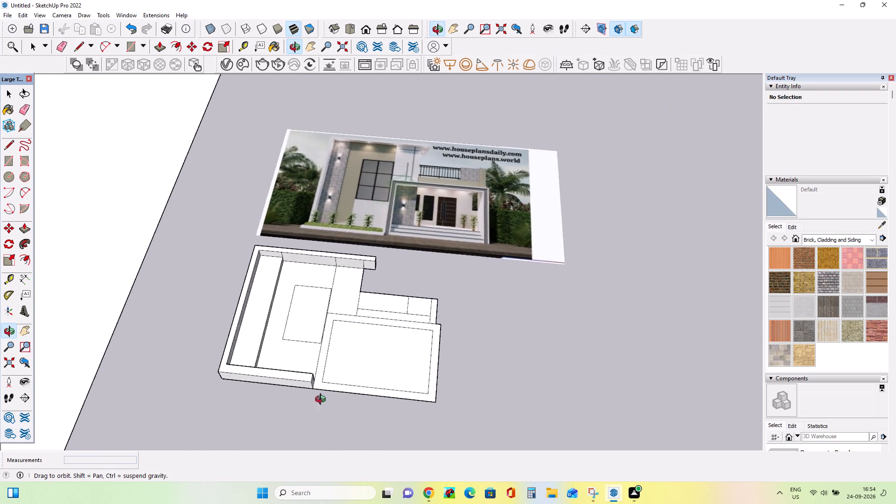
{"action": "middle_click_drag", "start_coordinate": [322, 400], "coordinate": [313, 420]}
{"action": "middle_click_drag", "start_coordinate": [313, 420], "coordinate": [313, 427]}
{"action": "middle_click_drag", "start_coordinate": [288, 342], "coordinate": [289, 431]}
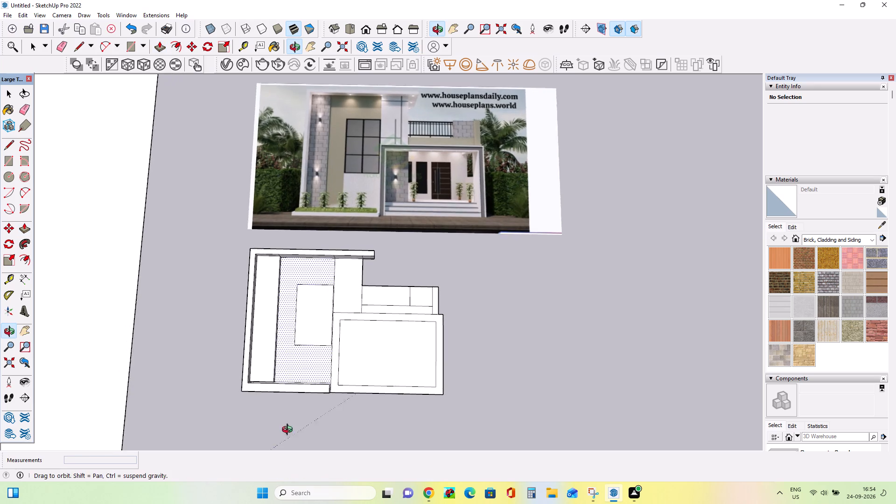
{"action": "middle_click_drag", "start_coordinate": [289, 431], "coordinate": [291, 455]}
{"action": "middle_click_drag", "start_coordinate": [310, 379], "coordinate": [311, 395]}
{"action": "scroll", "coordinate": [301, 396], "scroll_direction": "down", "scroll_amount": 3}
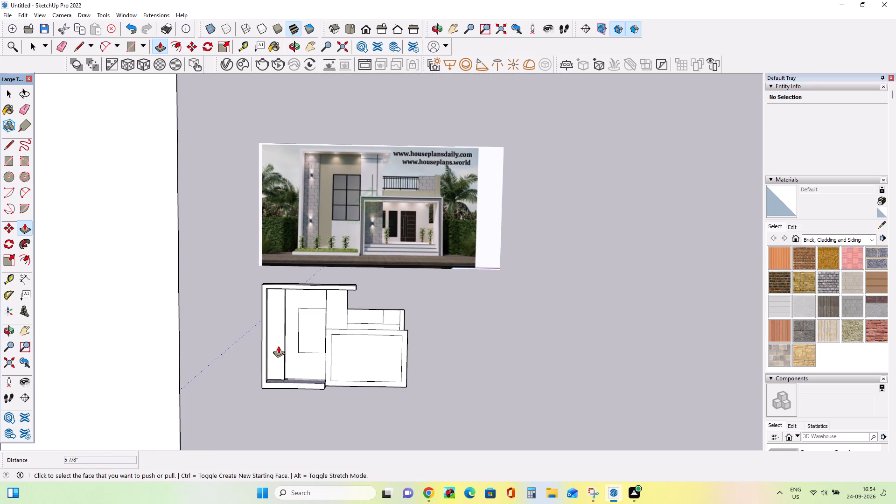
{"action": "scroll", "coordinate": [281, 349], "scroll_direction": "up", "scroll_amount": 2}
{"action": "middle_click_drag", "start_coordinate": [293, 355], "coordinate": [264, 344]}
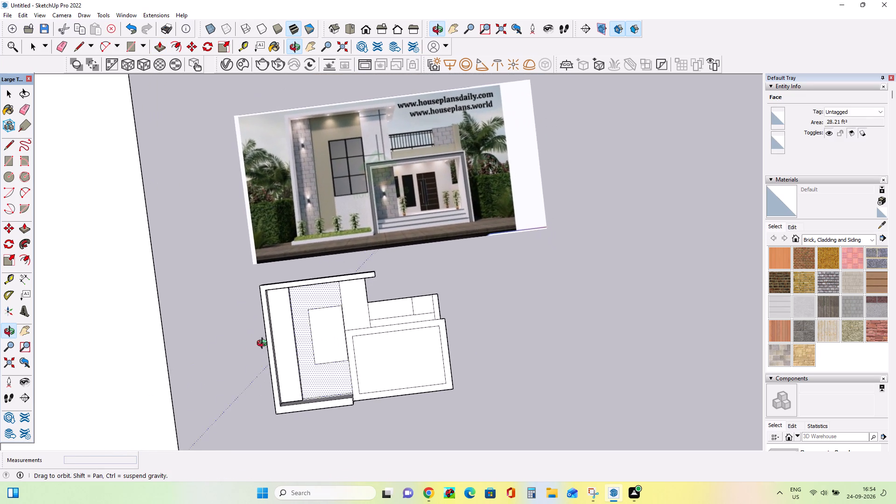
{"action": "middle_click_drag", "start_coordinate": [264, 344], "coordinate": [292, 300]}
{"action": "middle_click_drag", "start_coordinate": [422, 381], "coordinate": [368, 385]}
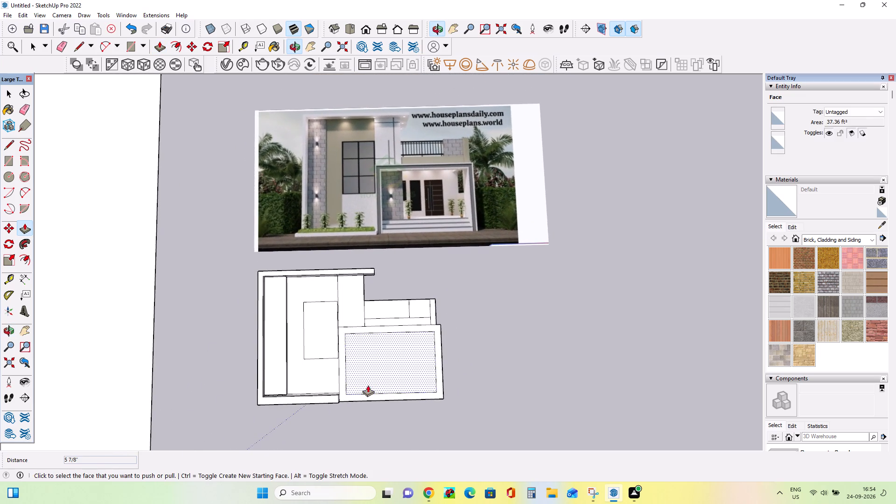
{"action": "scroll", "coordinate": [317, 358], "scroll_direction": "up", "scroll_amount": 1}
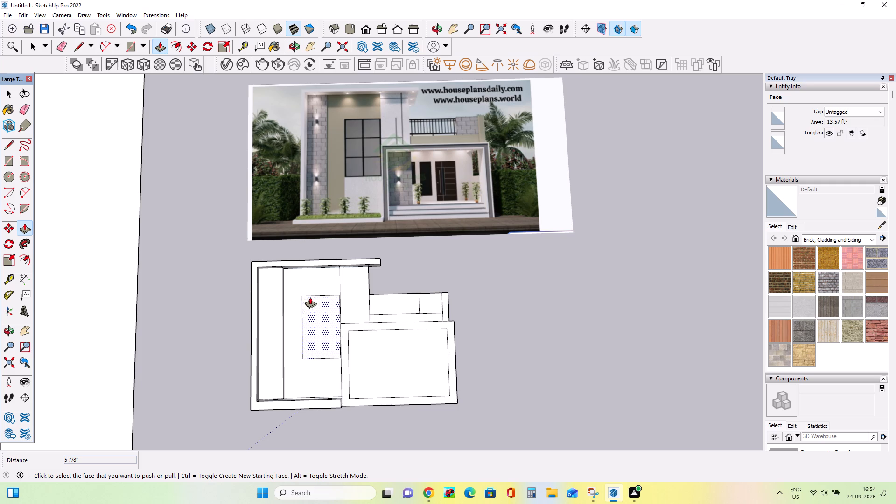
Adjust the depth of the narrow vertical wall strip with Push/Pull by about 1 1/16".
{"action": "left_click", "coordinate": [312, 279]}
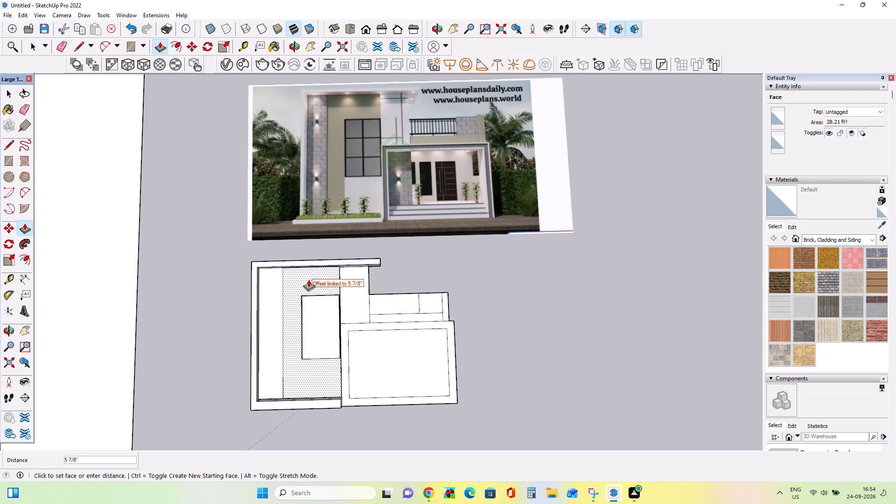
{"action": "key", "text": "Escape"}
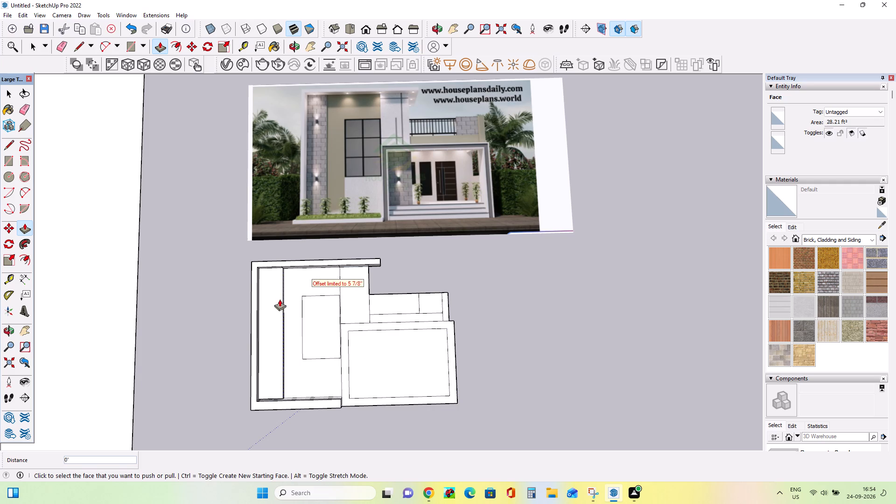
{"action": "left_click", "coordinate": [274, 302]}
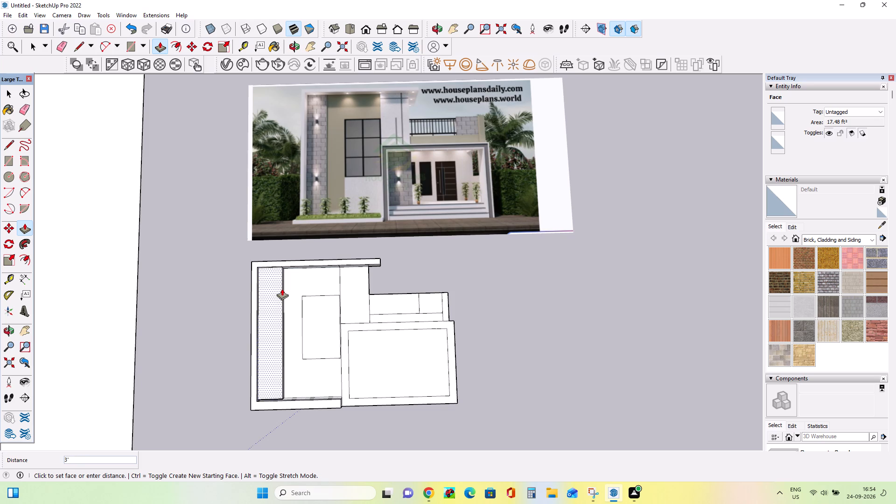
{"action": "left_click", "coordinate": [284, 287]}
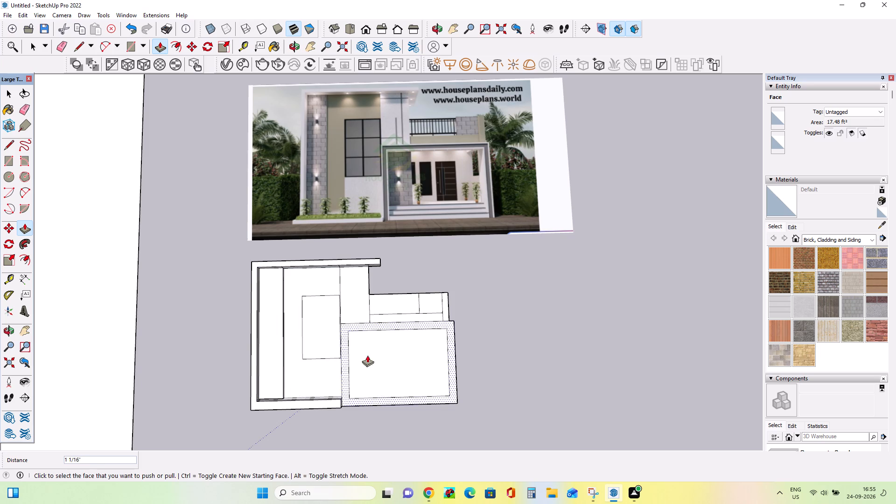
Extrude the outer border face of roof band, side border and base strip outward by about another 10 9/16".
{"action": "middle_click_drag", "start_coordinate": [368, 356], "coordinate": [356, 394]}
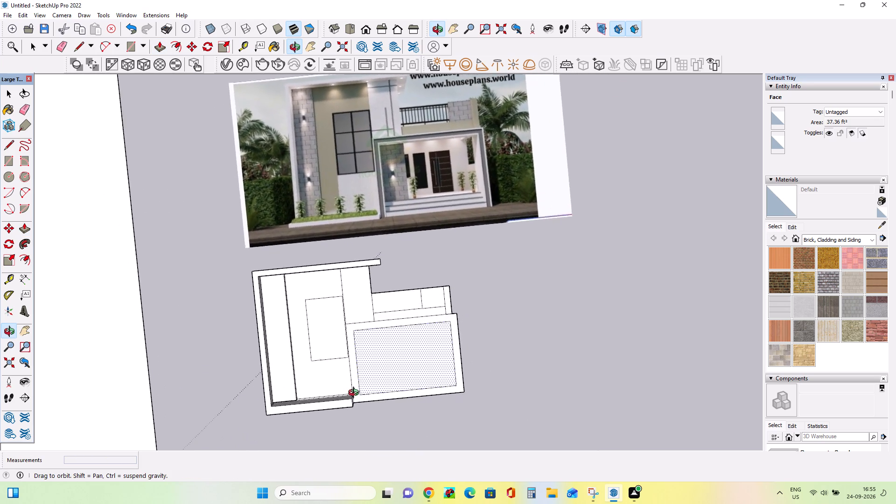
{"action": "middle_click_drag", "start_coordinate": [356, 394], "coordinate": [376, 397]}
{"action": "scroll", "coordinate": [313, 402], "scroll_direction": "up", "scroll_amount": 3}
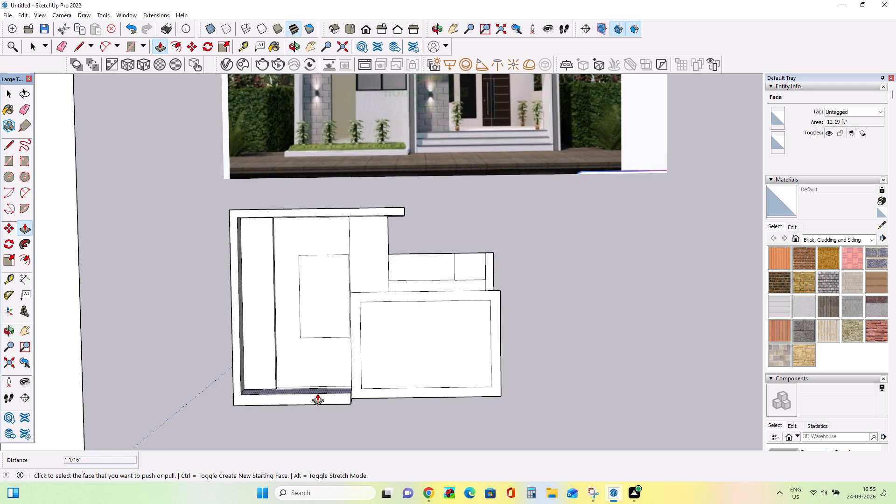
{"action": "left_click", "coordinate": [317, 396]}
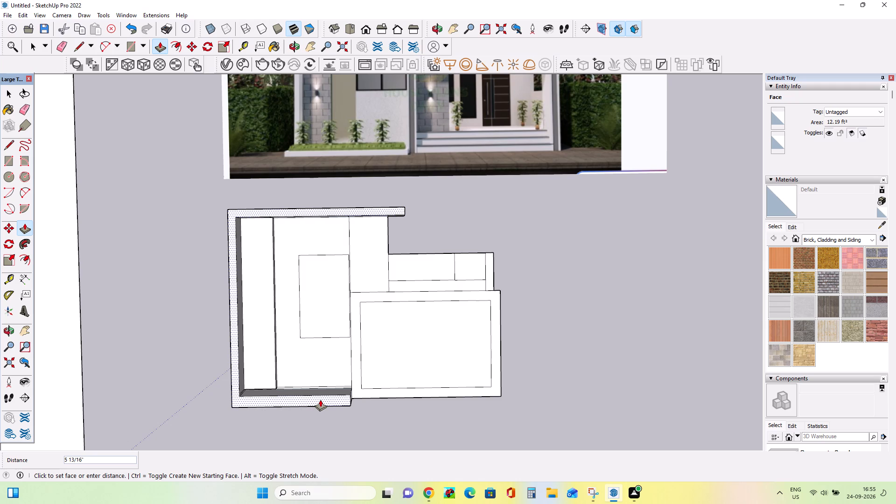
{"action": "left_click", "coordinate": [319, 402]}
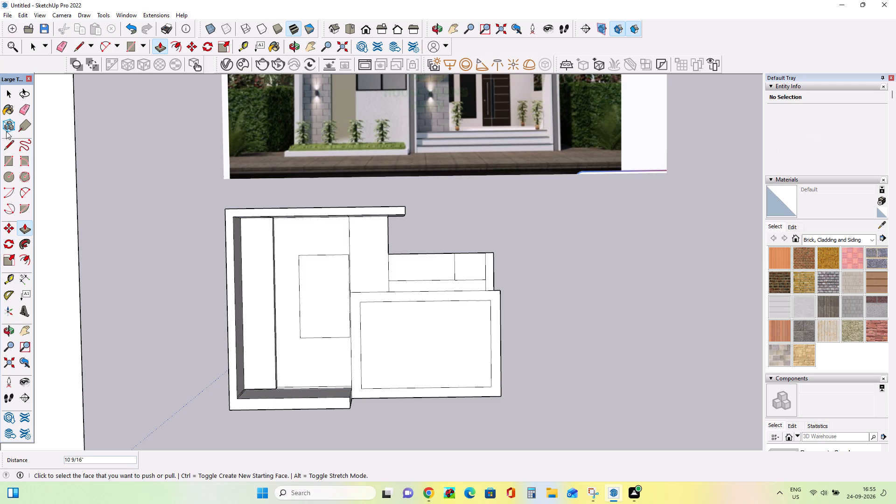
Draw a short line from the border's inner bottom corner to its outer edge, separating the base strip from the side border.
{"action": "left_click", "coordinate": [7, 146]}
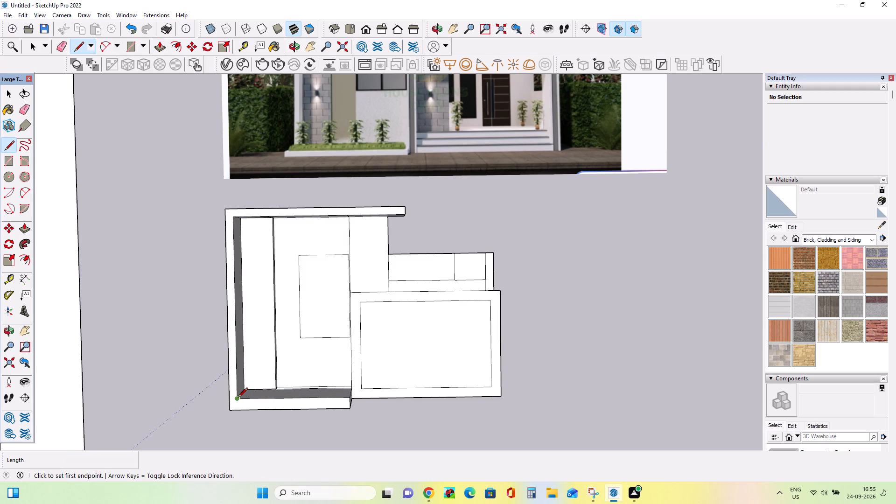
{"action": "left_click", "coordinate": [238, 398]}
{"action": "left_click", "coordinate": [228, 399]}
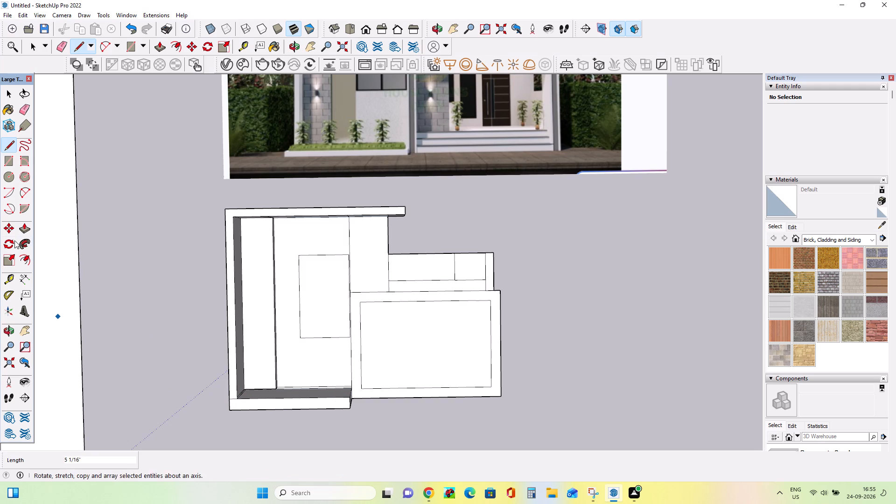
Extrude the separated base strip further outward, so it projects beyond the side border.
{"action": "left_click", "coordinate": [27, 224]}
{"action": "left_click", "coordinate": [315, 402]}
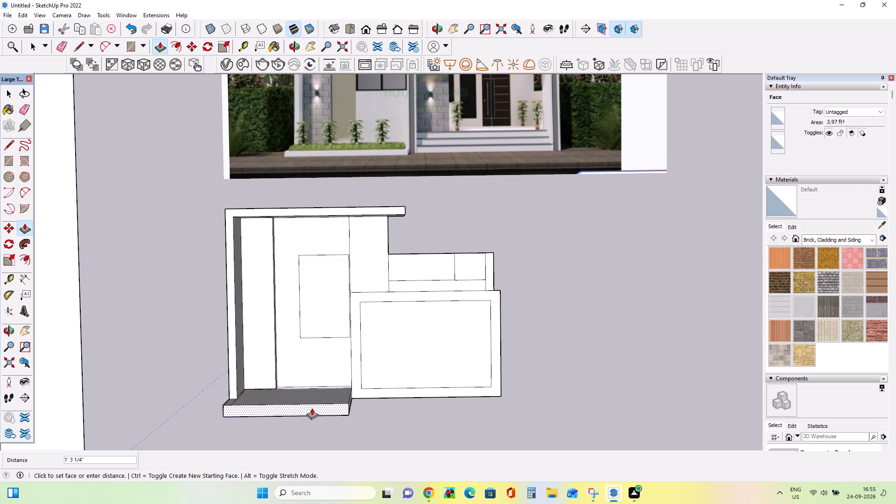
{"action": "left_click", "coordinate": [311, 410]}
Extrude the narrow vertical wall strip beside the side border further outward.
{"action": "left_click", "coordinate": [263, 340]}
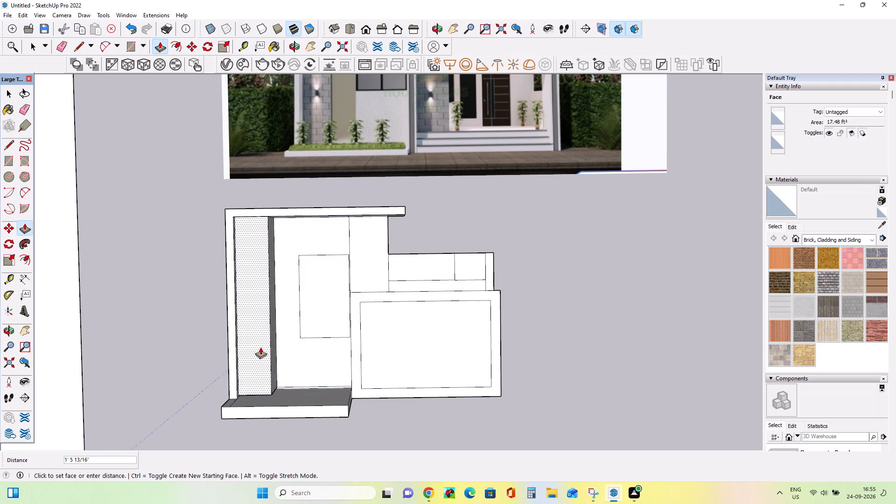
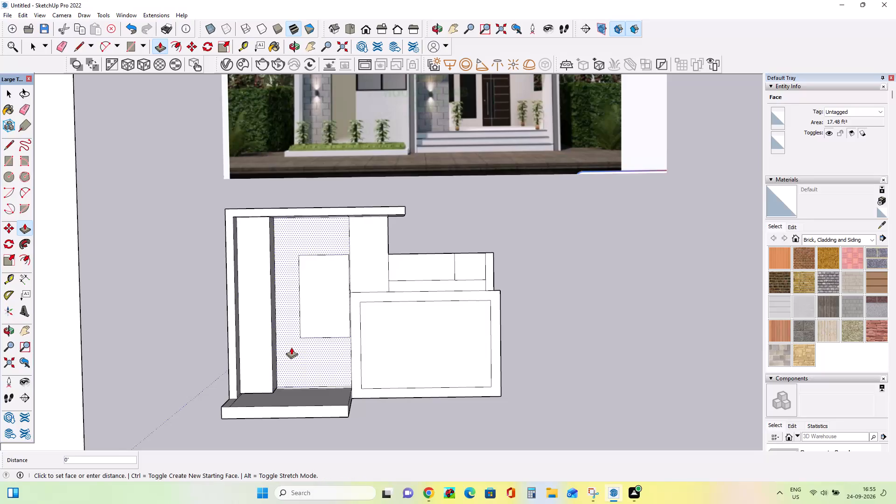
Extrude the wall face surrounding the window opening outward by about 8 3/16".
{"action": "left_click", "coordinate": [291, 350]}
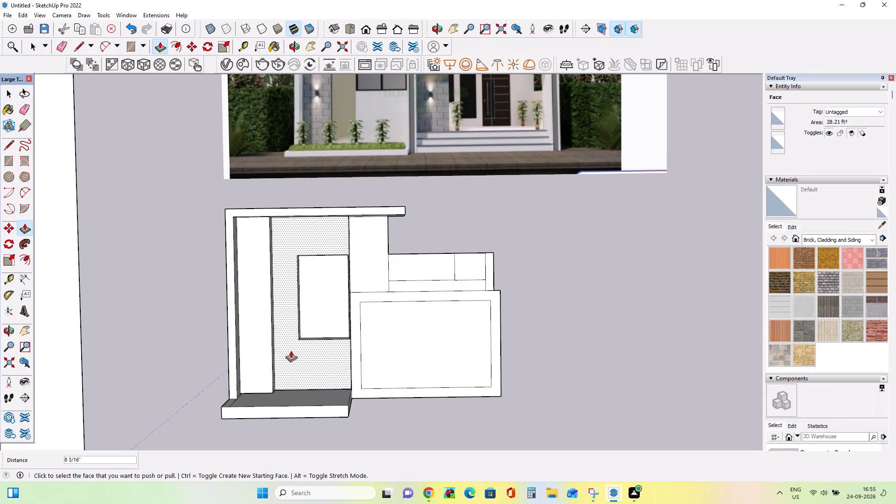
Extrude the roof band and side border face outward by about another 1' 1 3/16".
{"action": "middle_click_drag", "start_coordinate": [321, 349], "coordinate": [312, 372]}
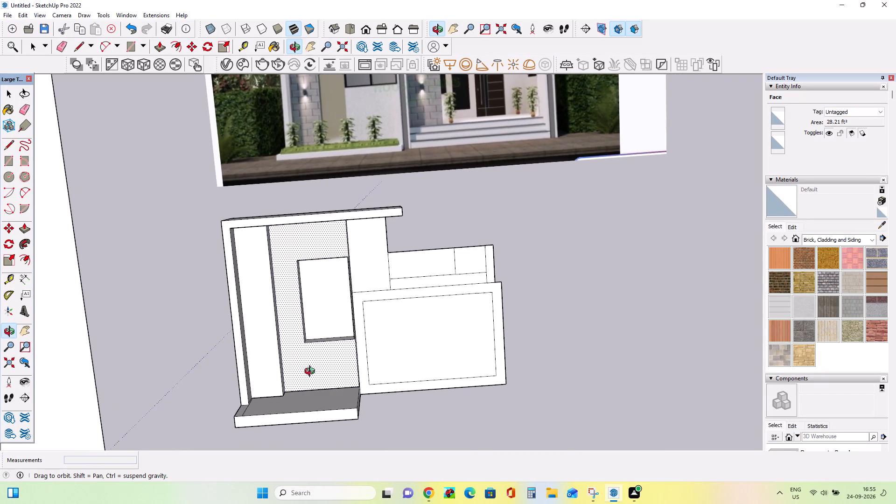
{"action": "middle_click_drag", "start_coordinate": [312, 372], "coordinate": [323, 369]}
{"action": "scroll", "coordinate": [323, 367], "scroll_direction": "down", "scroll_amount": 3}
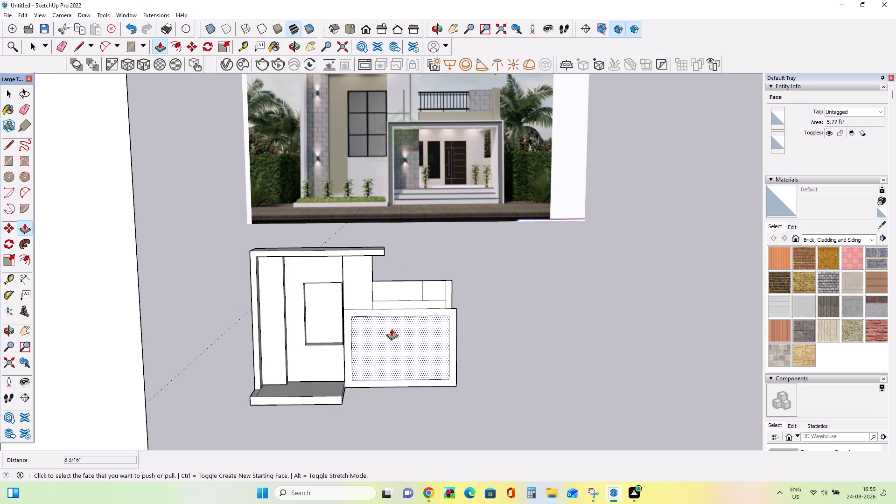
{"action": "left_click", "coordinate": [254, 334]}
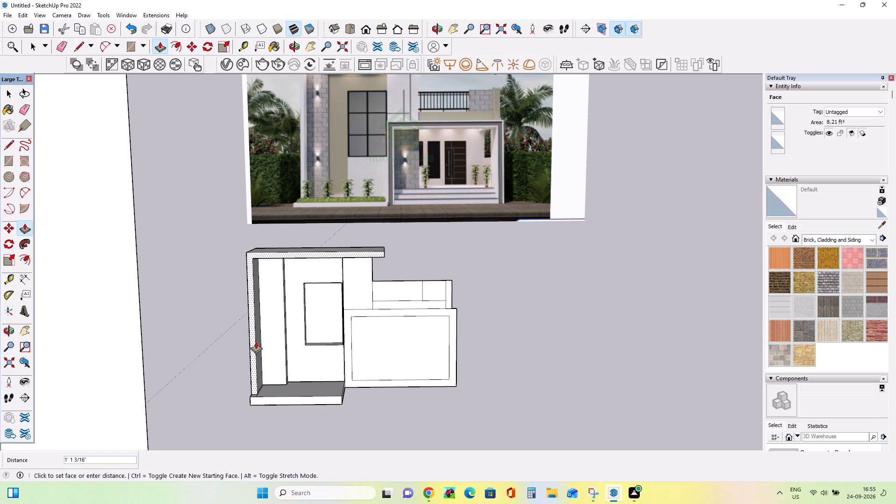
{"action": "left_click", "coordinate": [256, 342]}
Extrude the front face of the base strip outward by about another 1' 8 7/16".
{"action": "left_click", "coordinate": [287, 397]}
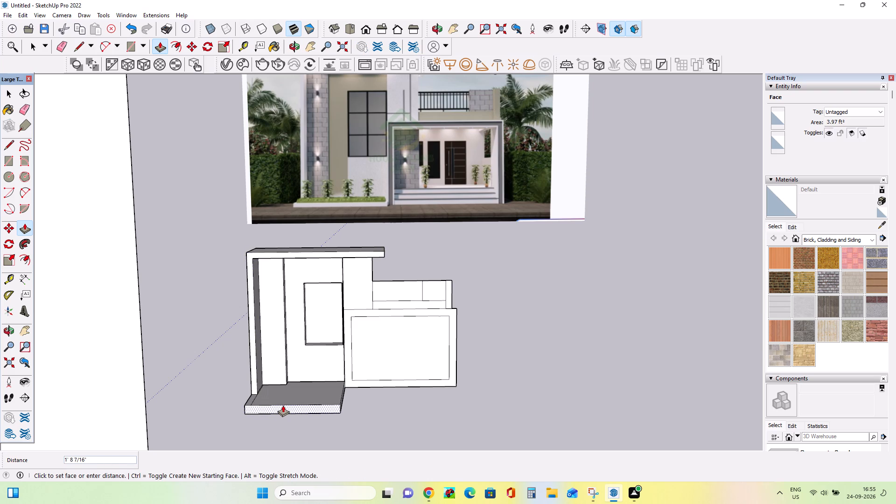
{"action": "left_click", "coordinate": [283, 405]}
Extrude the vertical wall strip beside the side border outward by about another 6 5/16".
{"action": "left_click", "coordinate": [281, 365]}
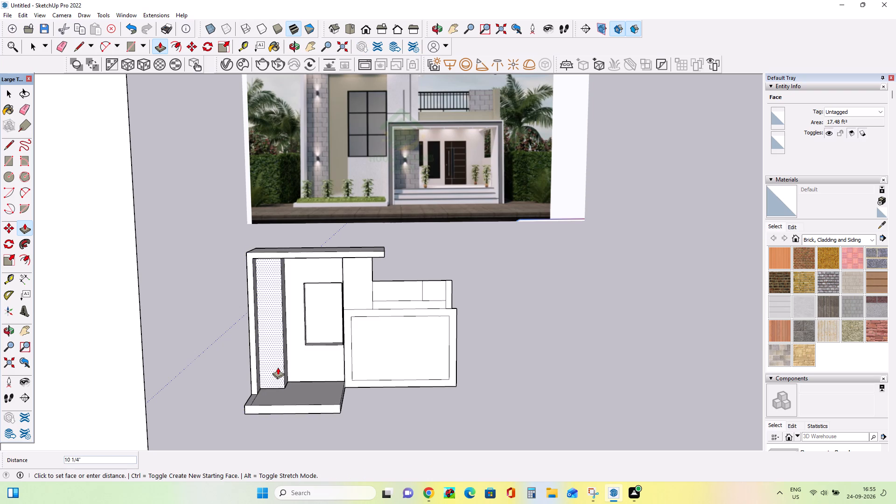
{"action": "left_click", "coordinate": [279, 366]}
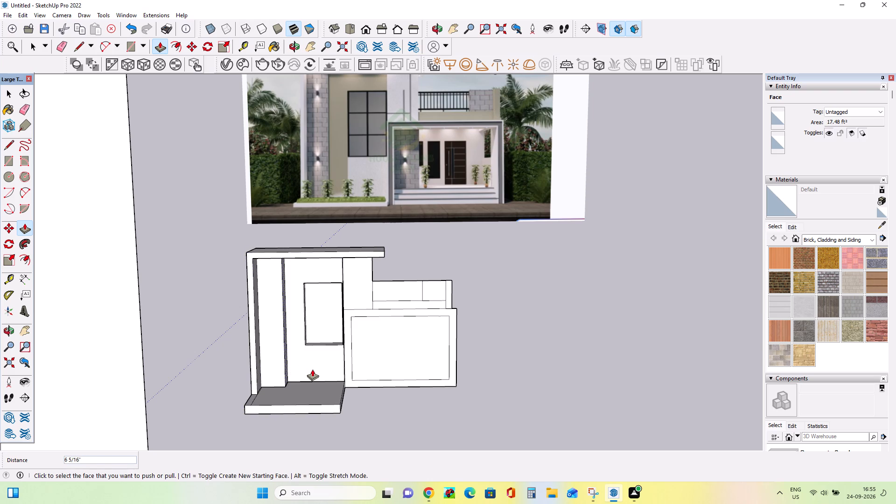
Extrude the wall face surrounding the window slightly further outward.
{"action": "left_click", "coordinate": [312, 369]}
{"action": "left_click", "coordinate": [312, 371]}
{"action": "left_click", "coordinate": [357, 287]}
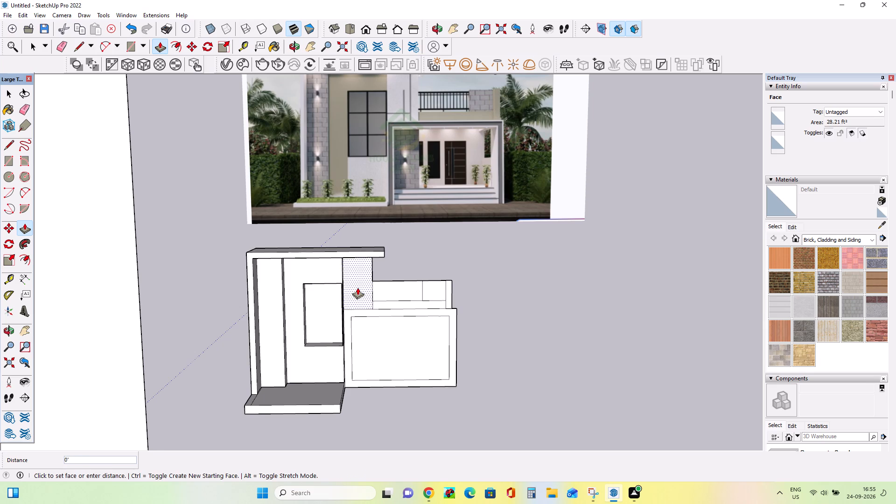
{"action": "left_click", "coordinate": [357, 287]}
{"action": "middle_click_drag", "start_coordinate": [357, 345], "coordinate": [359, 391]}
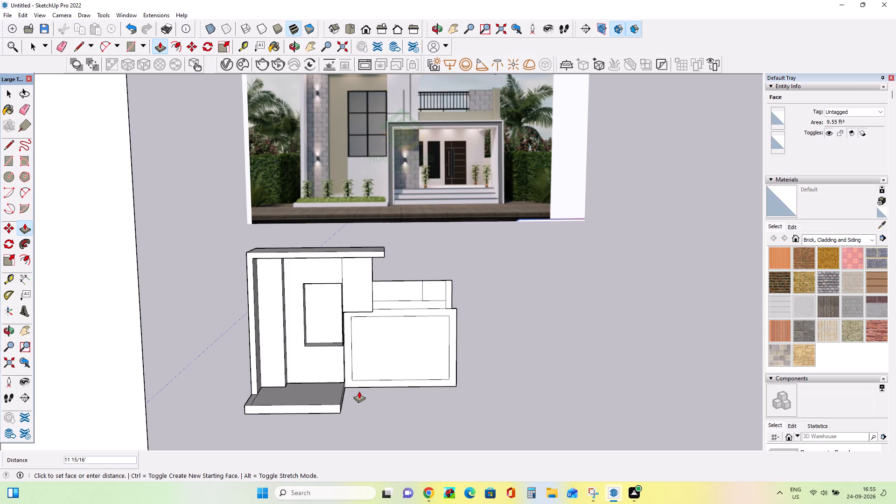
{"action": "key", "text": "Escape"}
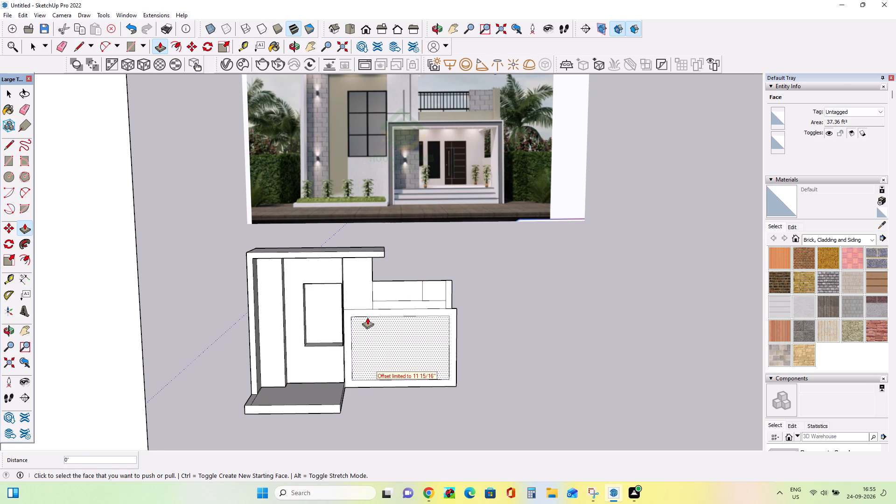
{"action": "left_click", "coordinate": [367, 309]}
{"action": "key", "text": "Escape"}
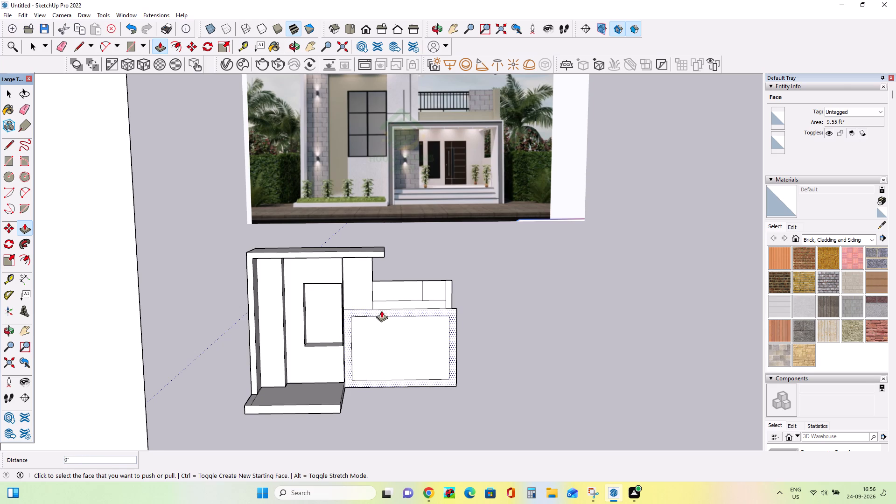
Extrude the porch frame's border face outward by about 11 15/16".
{"action": "left_click", "coordinate": [410, 311]}
{"action": "left_click", "coordinate": [392, 327]}
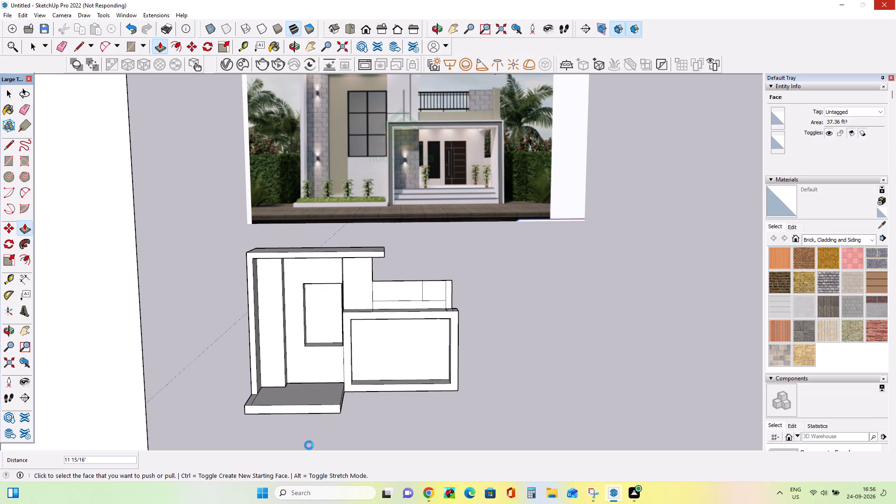
Extrude the porch frame outward about another 4' 4 3/4", and push it back about 3' 3 1/2" to refine its depth.
{"action": "left_click", "coordinate": [344, 355]}
{"action": "left_click", "coordinate": [342, 385]}
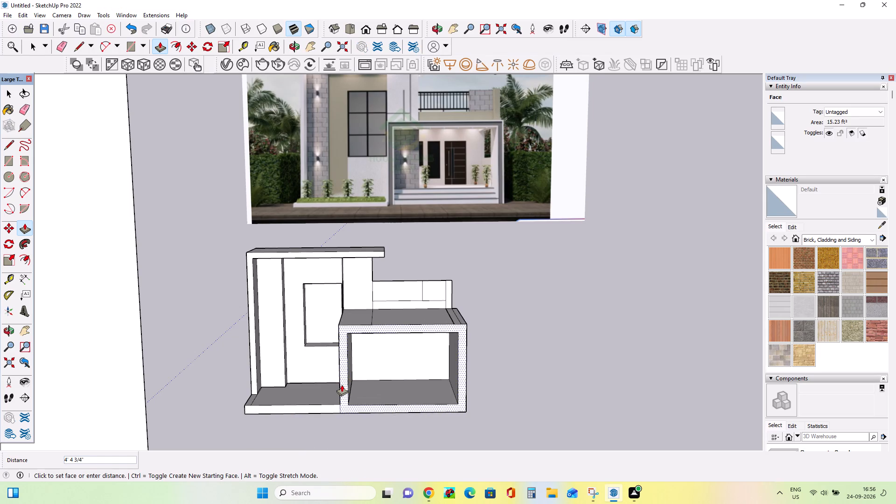
{"action": "left_click", "coordinate": [343, 383]}
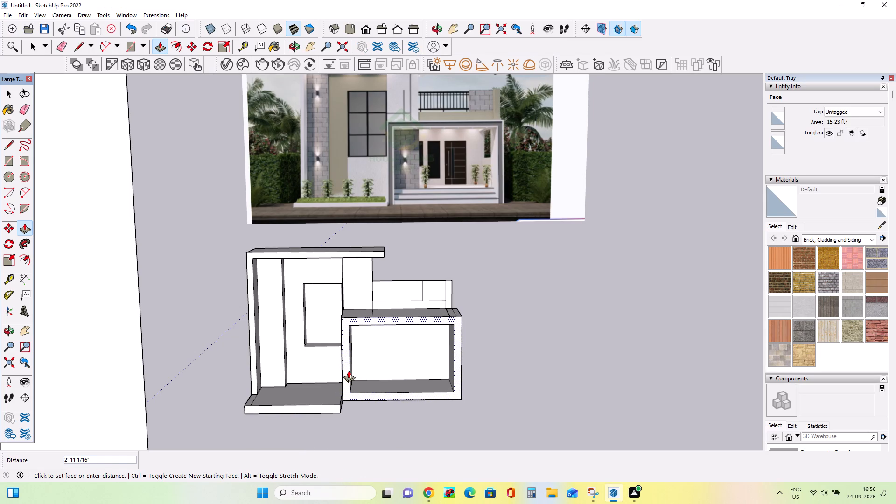
{"action": "left_click", "coordinate": [350, 369]}
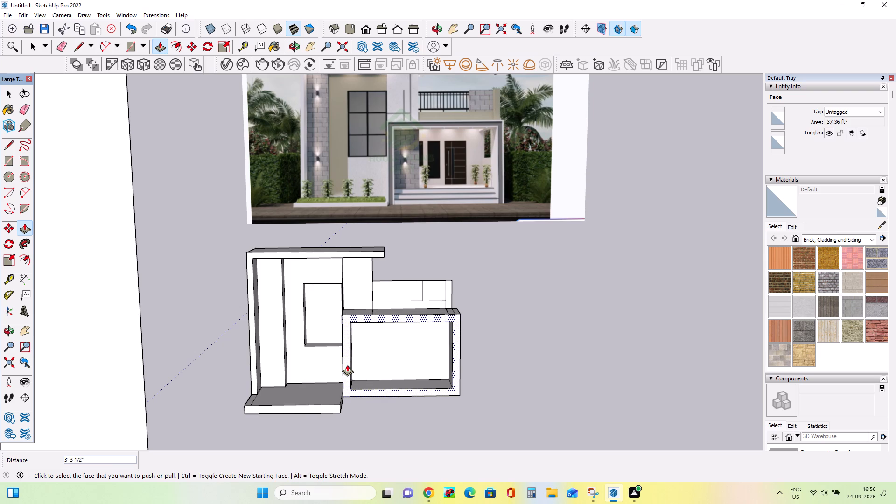
Extrude the roof band and side border face outward by about another 9 3/8".
{"action": "left_click", "coordinate": [252, 374]}
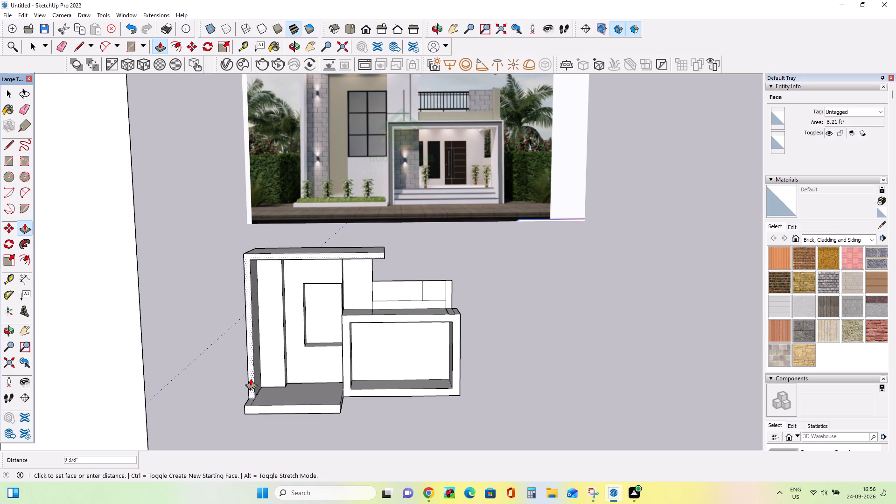
{"action": "left_click", "coordinate": [251, 378]}
Extrude the vertical wall strip beside the side border further outward.
{"action": "left_click", "coordinate": [278, 366]}
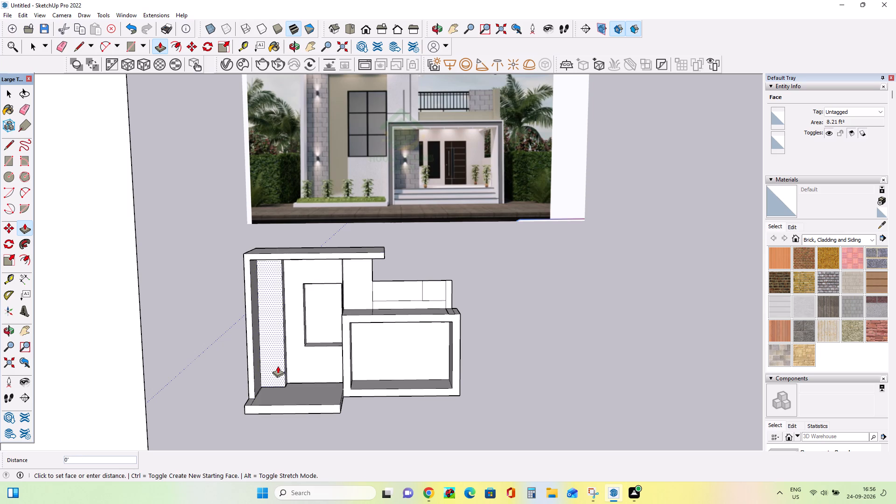
{"action": "left_click", "coordinate": [276, 370]}
Extrude the wall face surrounding the window outward by about another 5 7/8".
{"action": "left_click", "coordinate": [305, 360]}
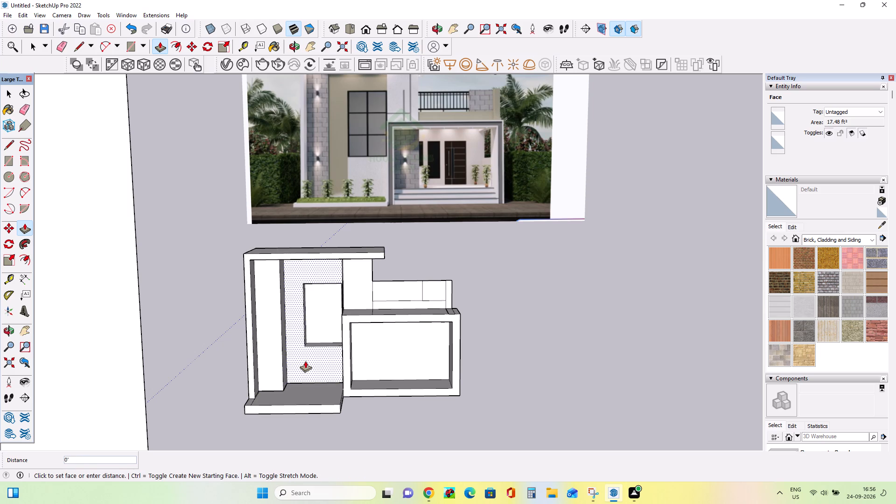
{"action": "left_click", "coordinate": [307, 363]}
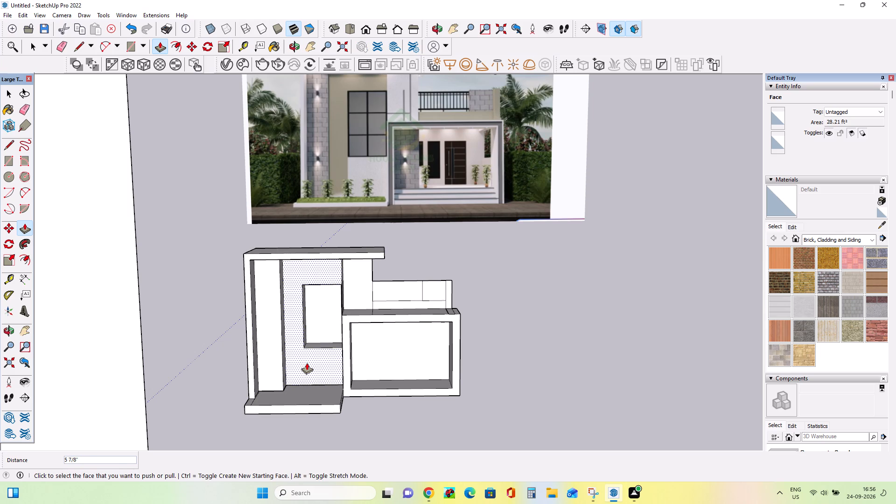
Extrude the upper wall panel between the window wall and the parapet outward by about 1' 5 13/16".
{"action": "left_click", "coordinate": [362, 288]}
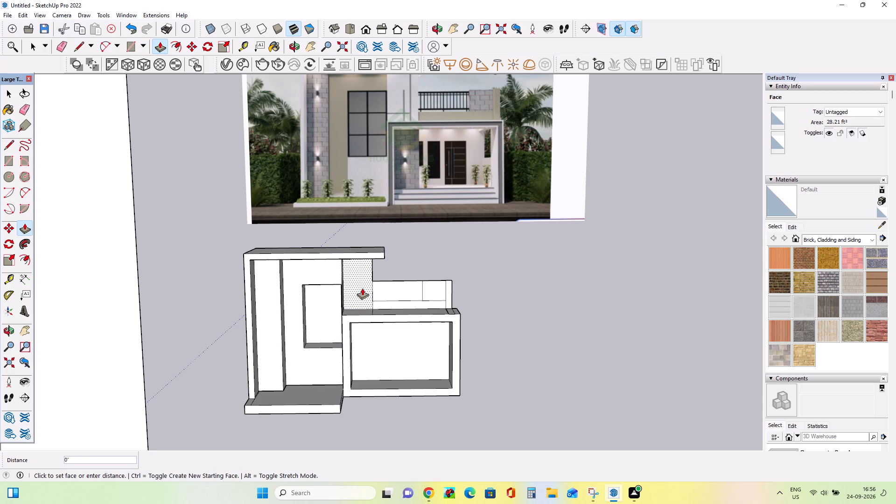
{"action": "left_click", "coordinate": [362, 288]}
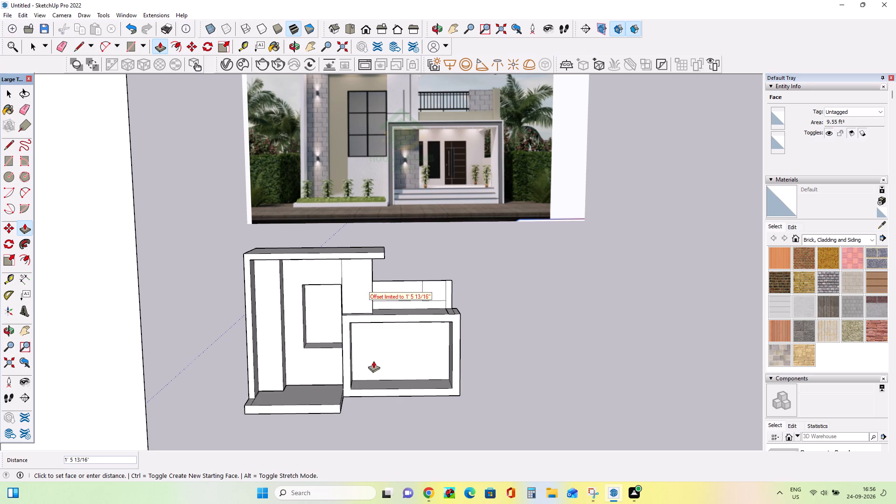
{"action": "left_click", "coordinate": [322, 321]}
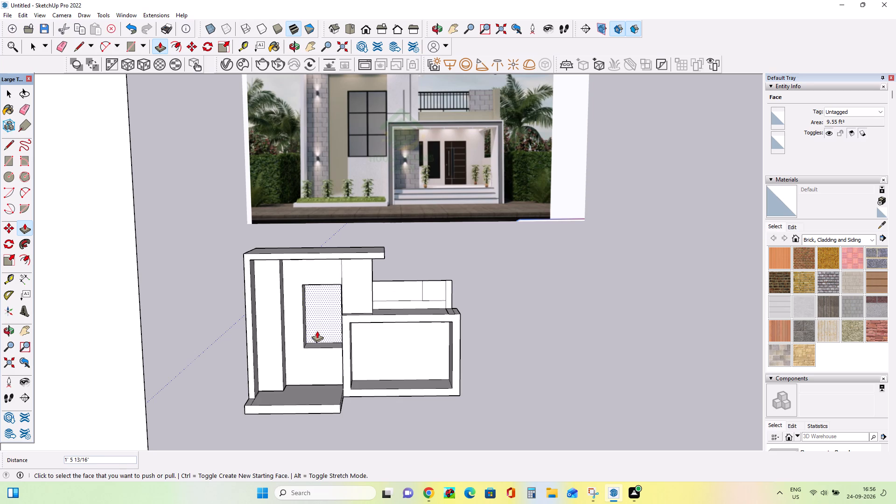
Pull the window face outward by about 6 7/8" to make its recess shallower.
{"action": "left_click", "coordinate": [325, 321]}
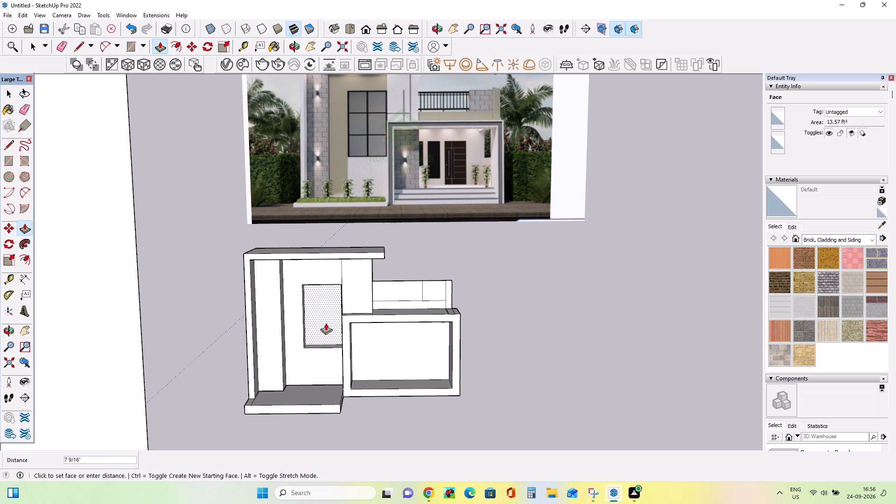
{"action": "left_click", "coordinate": [326, 323]}
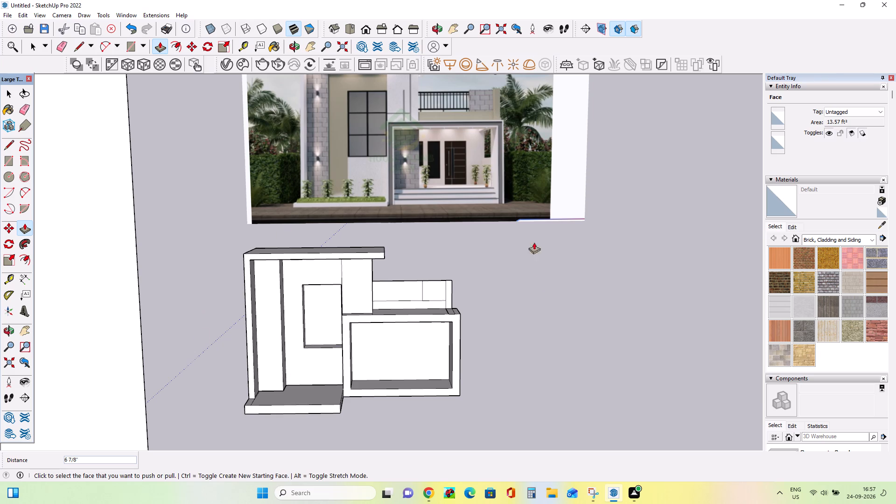
Adjust the depth of the back wall face inside the porch frame, finally pushing it inward by about 2' 7 1/4".
{"action": "double_click", "coordinate": [406, 354]}
{"action": "left_click", "coordinate": [406, 346]}
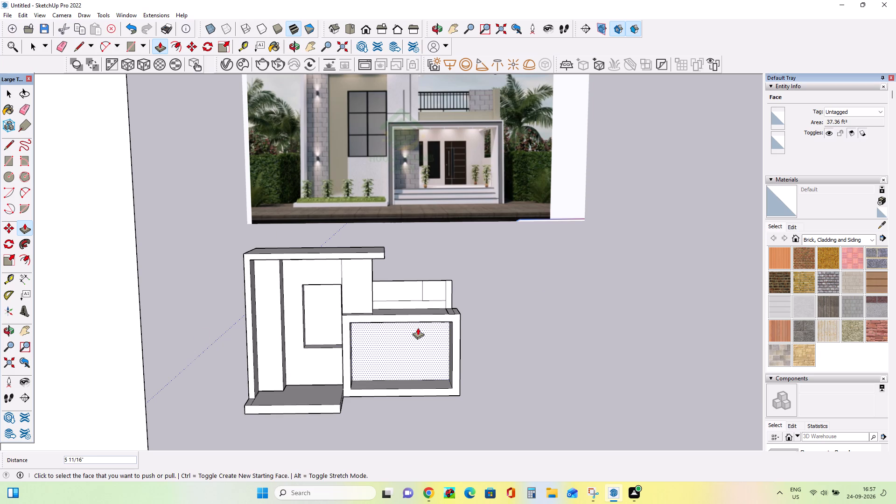
{"action": "left_click", "coordinate": [418, 328]}
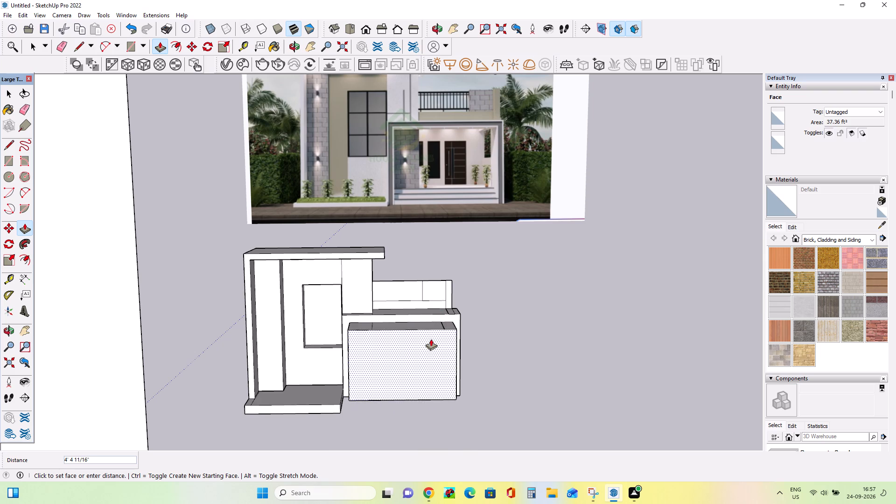
{"action": "scroll", "coordinate": [420, 371], "scroll_direction": "up", "scroll_amount": 9}
{"action": "scroll", "coordinate": [420, 364], "scroll_direction": "down", "scroll_amount": 7}
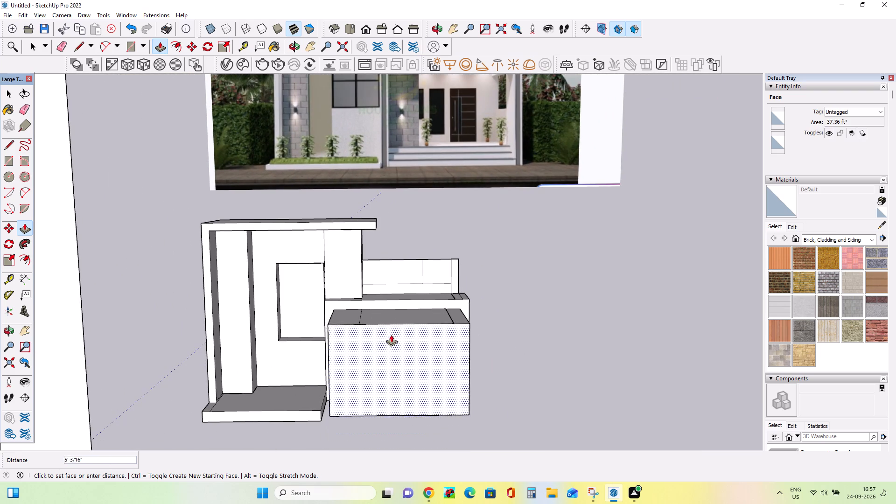
{"action": "left_click", "coordinate": [401, 319]}
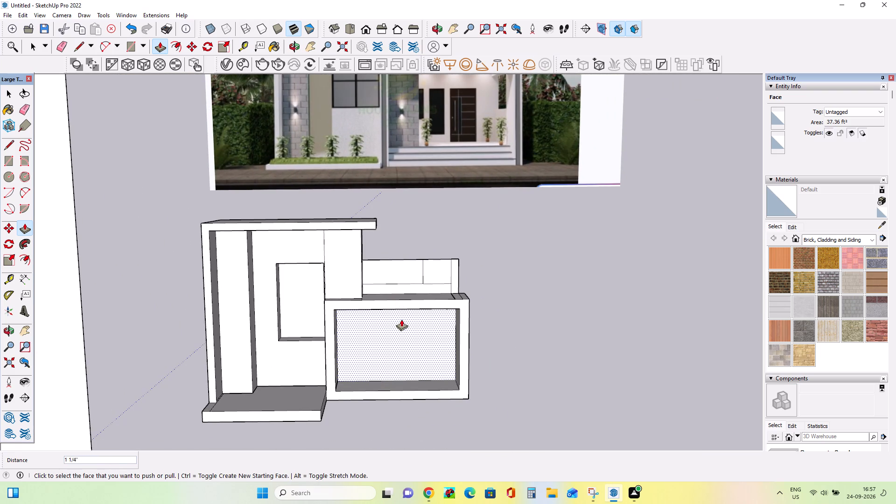
{"action": "left_click", "coordinate": [407, 336]}
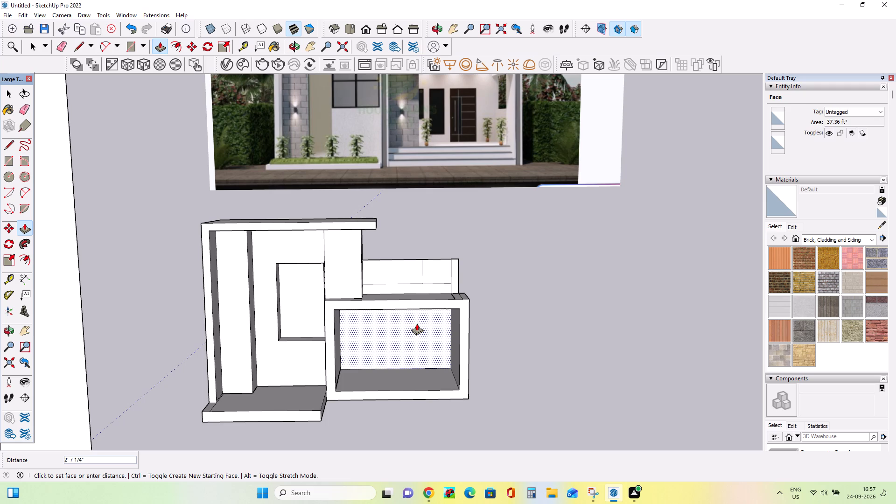
{"action": "left_click", "coordinate": [417, 323]}
Extrude the parapet's lower strip above the porch and its narrow end strip outward by about 10 1/2" each.
{"action": "scroll", "coordinate": [413, 438], "scroll_direction": "down", "scroll_amount": 1}
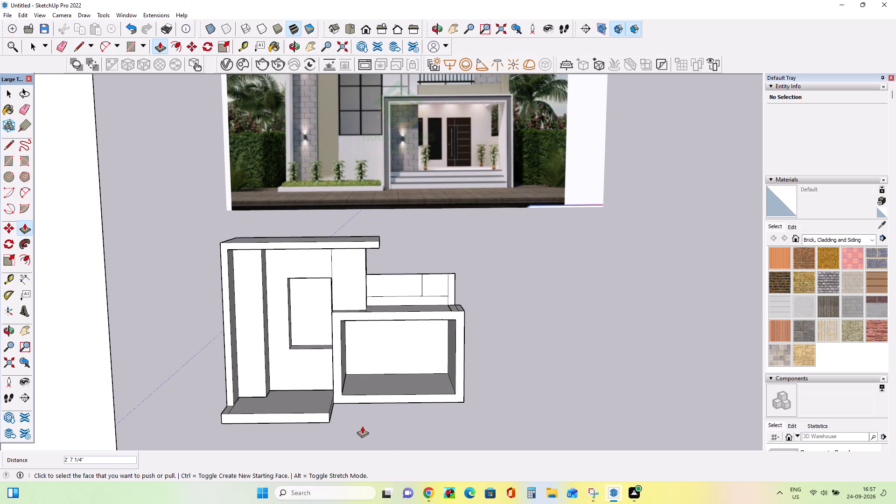
{"action": "middle_click_drag", "start_coordinate": [362, 426], "coordinate": [379, 421]}
{"action": "middle_click_drag", "start_coordinate": [312, 406], "coordinate": [288, 402]}
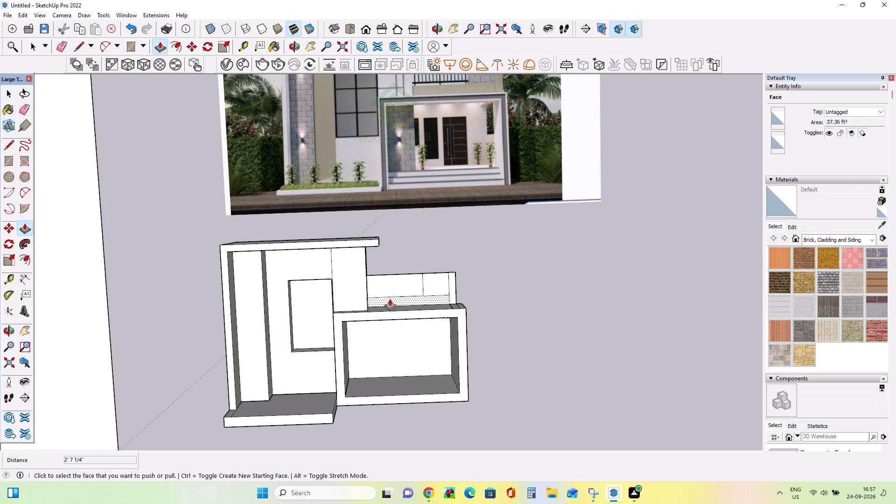
{"action": "left_click", "coordinate": [390, 300]}
{"action": "left_click", "coordinate": [390, 301]}
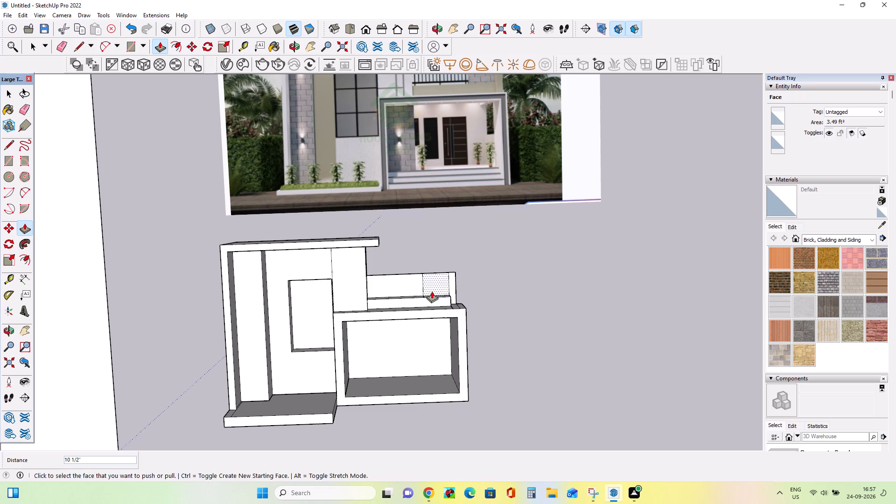
{"action": "left_click", "coordinate": [451, 285]}
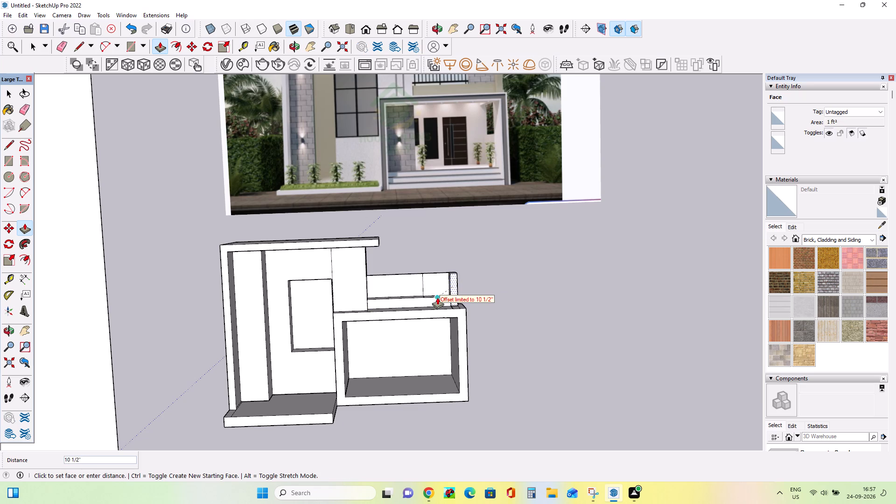
{"action": "left_click", "coordinate": [437, 299]}
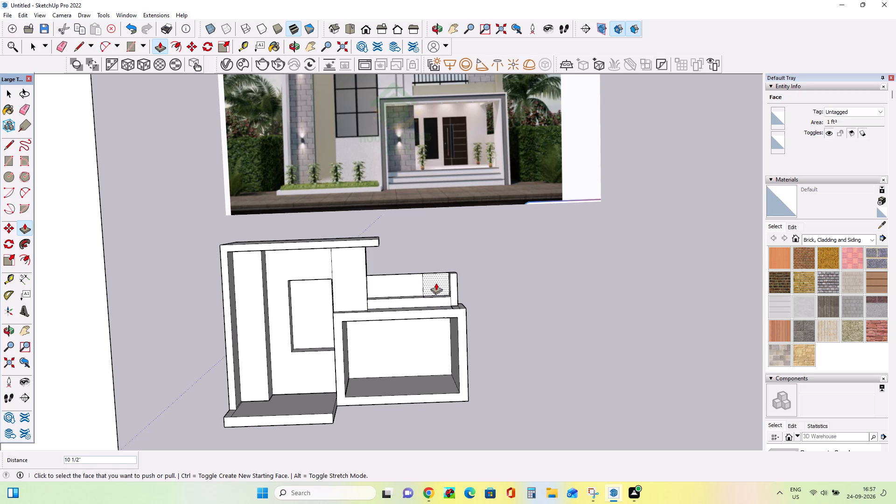
Extrude the small panel near the outer end of the parapet above the porch outward by about 6".
{"action": "left_click", "coordinate": [438, 280]}
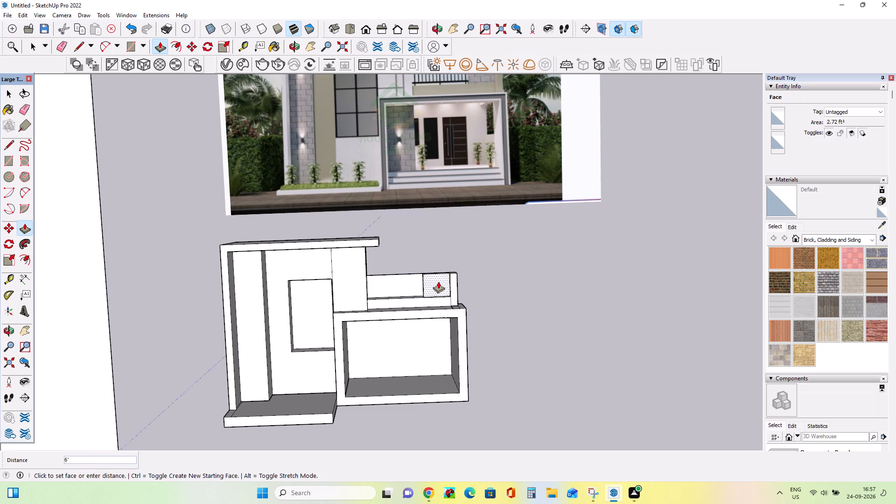
{"action": "left_click", "coordinate": [438, 281]}
{"action": "left_click", "coordinate": [402, 282]}
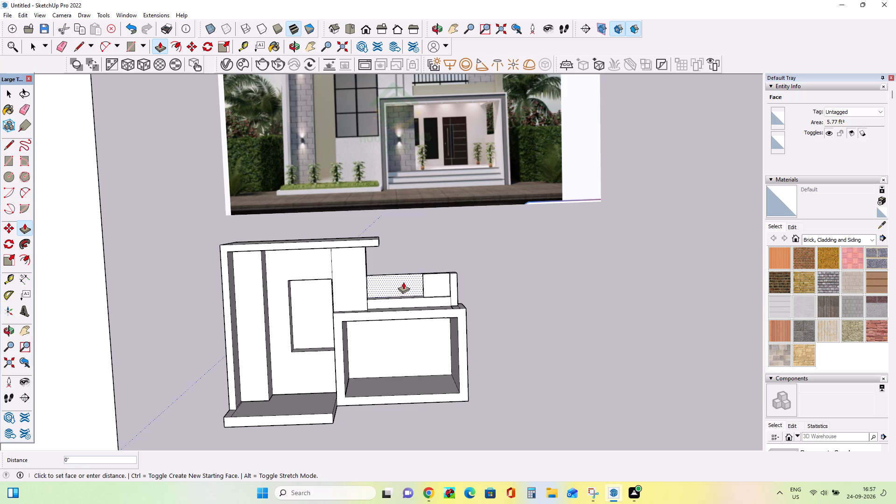
{"action": "key", "text": "Escape"}
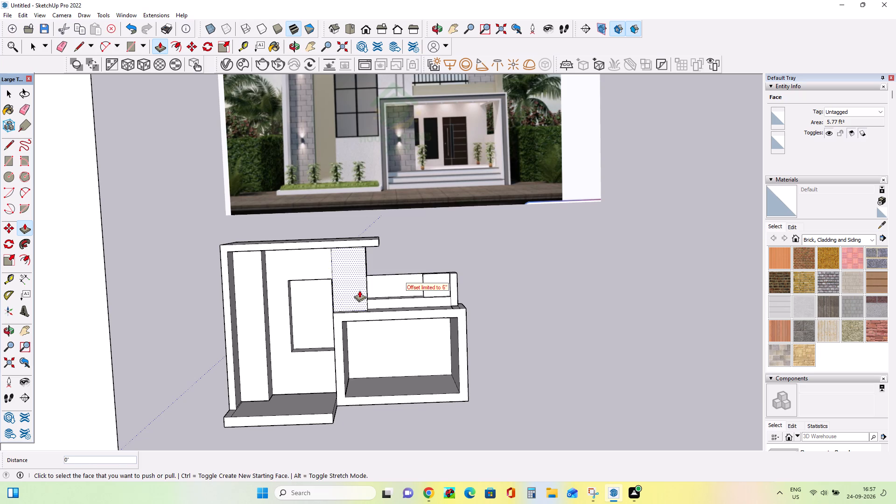
Pull the wall around the window outward by about 7 3/8" and adjust the adjacent upper wall panel's depth by about 1 5/16".
{"action": "scroll", "coordinate": [359, 290], "scroll_direction": "up", "scroll_amount": 6}
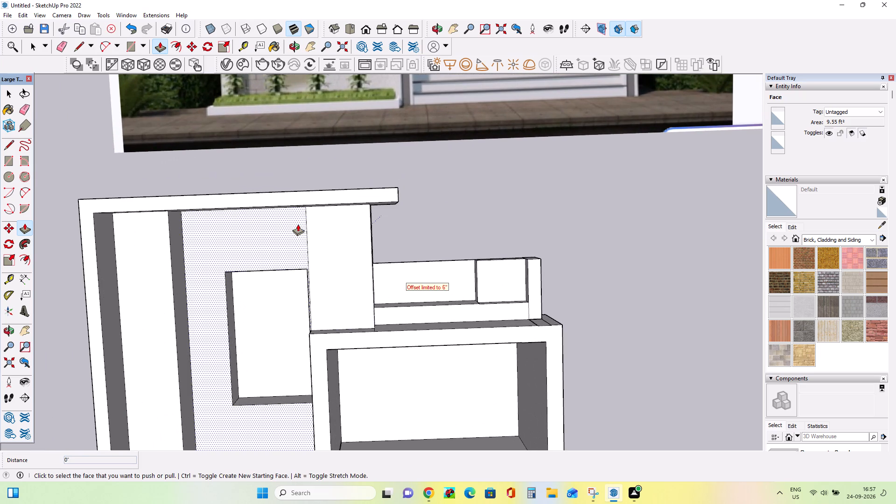
{"action": "left_click", "coordinate": [298, 224]}
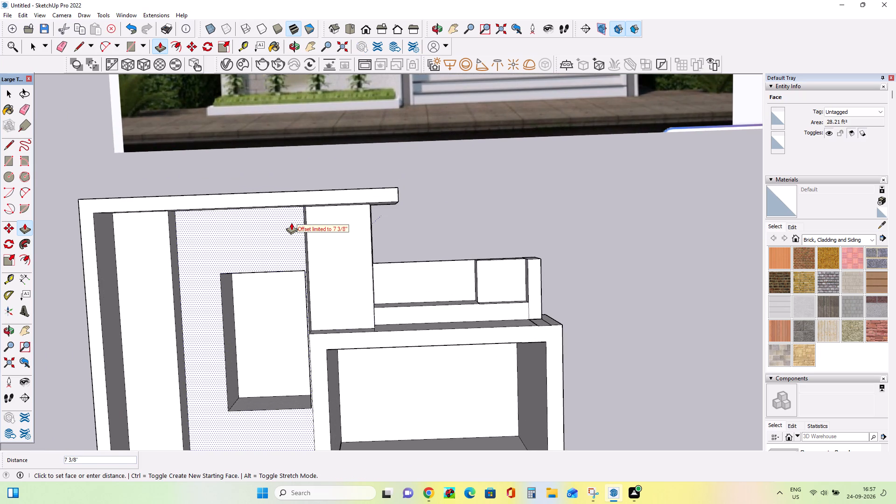
{"action": "left_click", "coordinate": [291, 223]}
{"action": "left_click", "coordinate": [337, 230]}
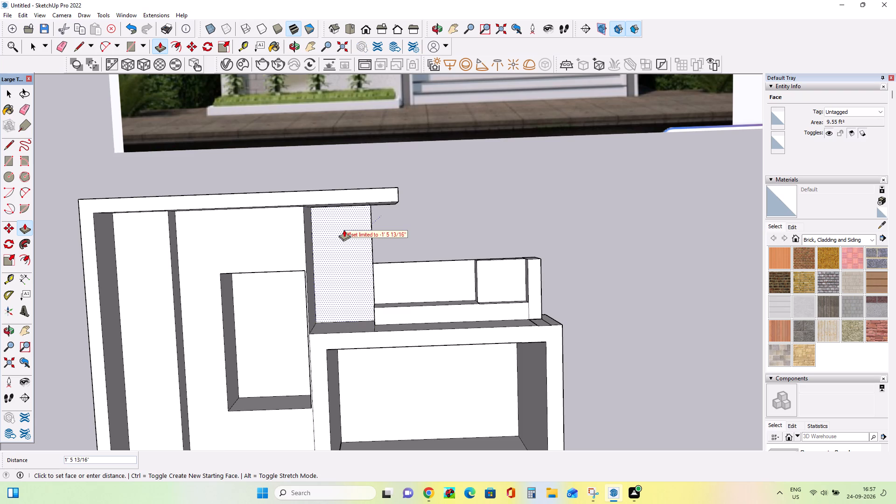
{"action": "left_click", "coordinate": [339, 235]}
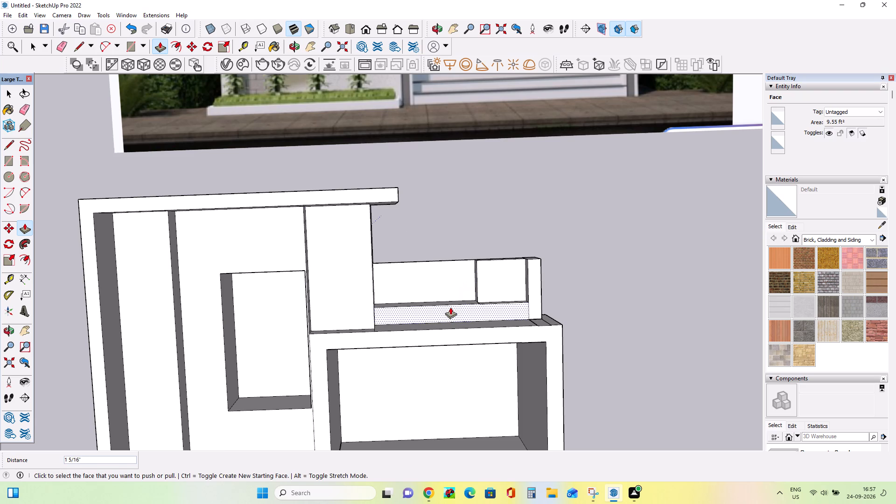
Extrude the parapet's lower strip outward by about 4 7/16" and its narrow end strip by about 7 1/16".
{"action": "left_click", "coordinate": [450, 307]}
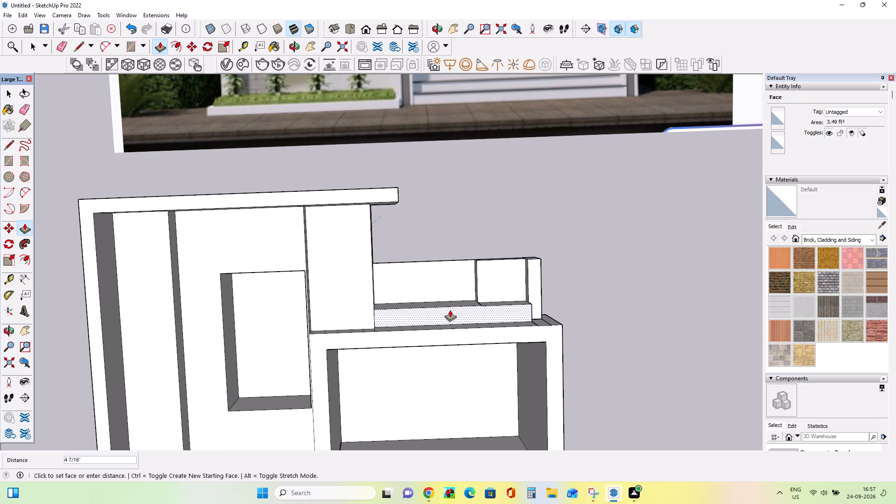
{"action": "left_click", "coordinate": [450, 310]}
{"action": "left_click", "coordinate": [537, 294]}
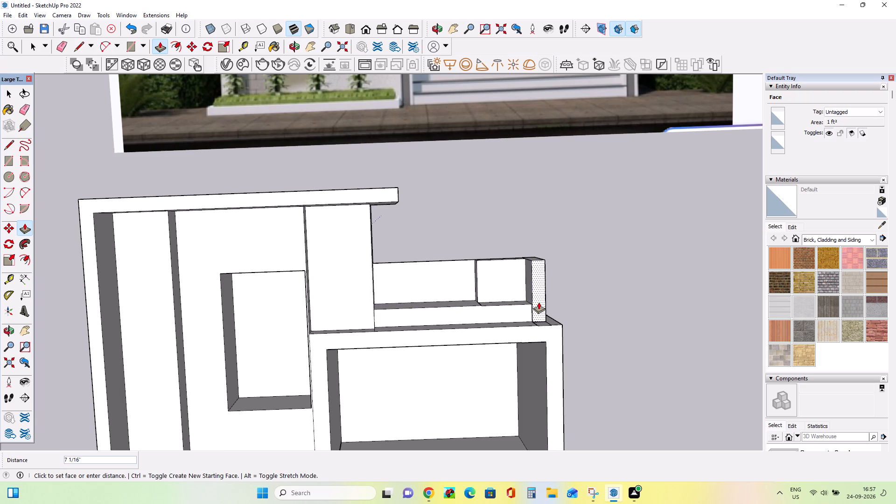
{"action": "left_click", "coordinate": [539, 301]}
Extrude the parapet's small panel beside the end strip outward by about another 6 9/16".
{"action": "left_click", "coordinate": [500, 276]}
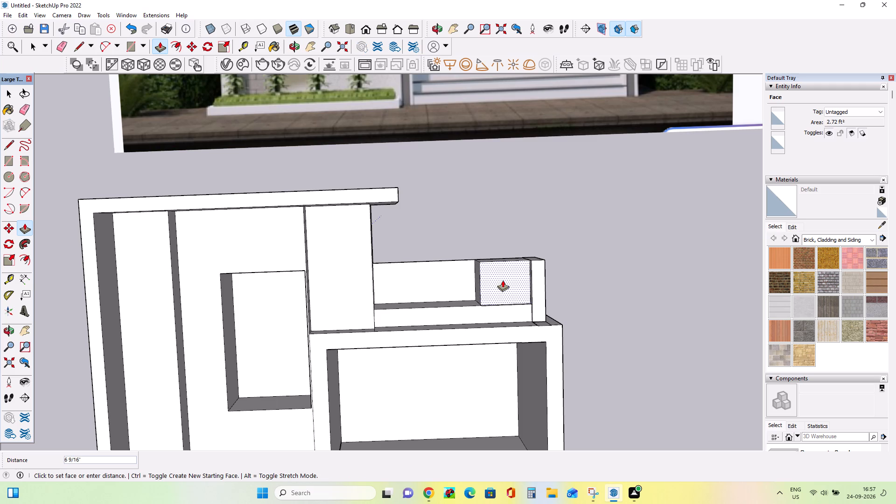
{"action": "left_click", "coordinate": [503, 280]}
{"action": "left_click", "coordinate": [448, 275]}
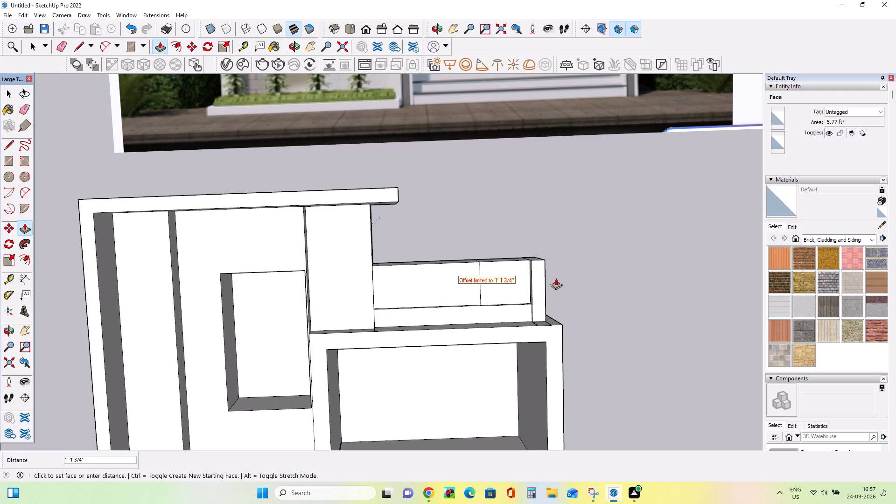
{"action": "key", "text": "Escape"}
Examine the extruded elevation from several angles, checking the depths of the walls, window recess, parapet and porch frame.
{"action": "scroll", "coordinate": [558, 253], "scroll_direction": "down", "scroll_amount": 8}
{"action": "scroll", "coordinate": [531, 355], "scroll_direction": "down", "scroll_amount": 3}
{"action": "scroll", "coordinate": [409, 426], "scroll_direction": "up", "scroll_amount": 5}
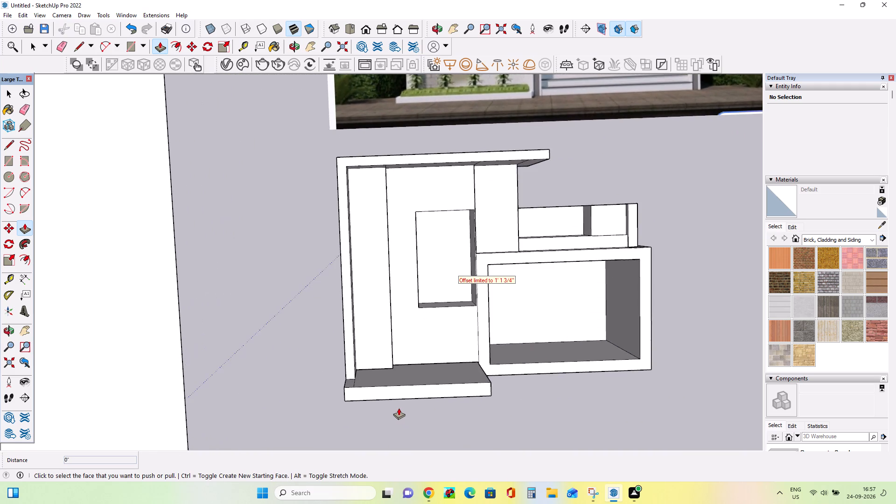
{"action": "middle_click_drag", "start_coordinate": [475, 413], "coordinate": [681, 360]}
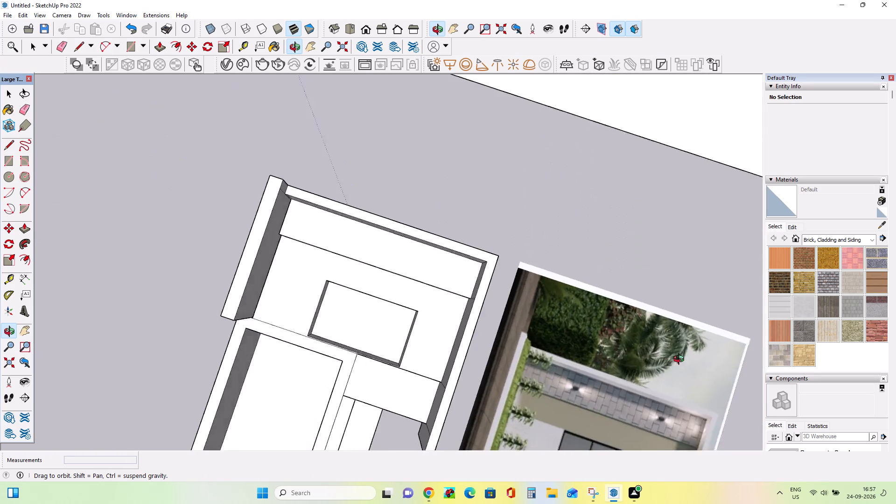
{"action": "middle_click_drag", "start_coordinate": [681, 360], "coordinate": [693, 320]}
{"action": "middle_click_drag", "start_coordinate": [227, 405], "coordinate": [638, 350]}
{"action": "middle_click_drag", "start_coordinate": [425, 354], "coordinate": [474, 427]}
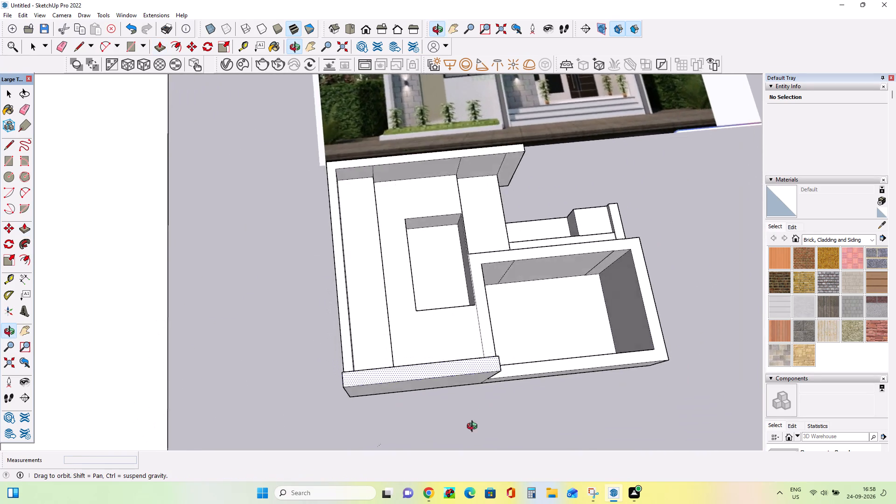
{"action": "middle_click_drag", "start_coordinate": [474, 427], "coordinate": [385, 483]}
{"action": "middle_click_drag", "start_coordinate": [335, 384], "coordinate": [356, 388]}
{"action": "middle_click_drag", "start_coordinate": [282, 358], "coordinate": [275, 358]}
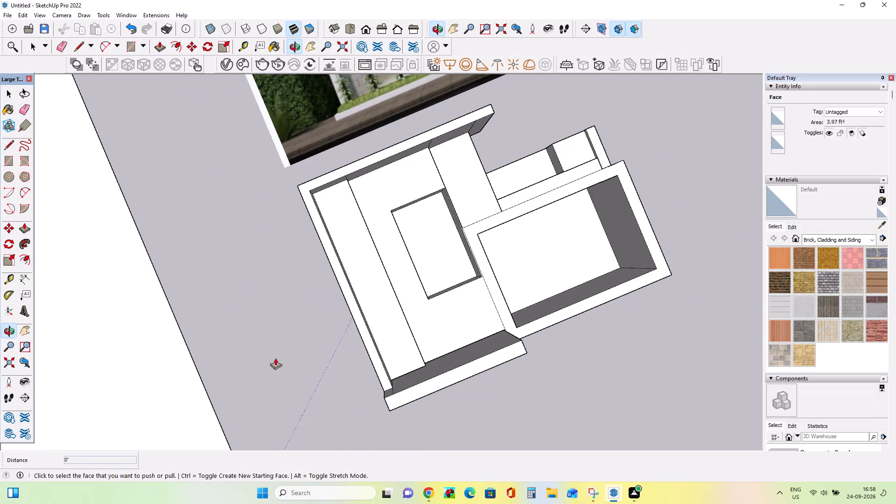
{"action": "middle_click_drag", "start_coordinate": [336, 363], "coordinate": [439, 370]}
{"action": "middle_click", "coordinate": [447, 370]}
{"action": "scroll", "coordinate": [427, 371], "scroll_direction": "up", "scroll_amount": 2}
{"action": "middle_click_drag", "start_coordinate": [438, 392], "coordinate": [446, 423]}
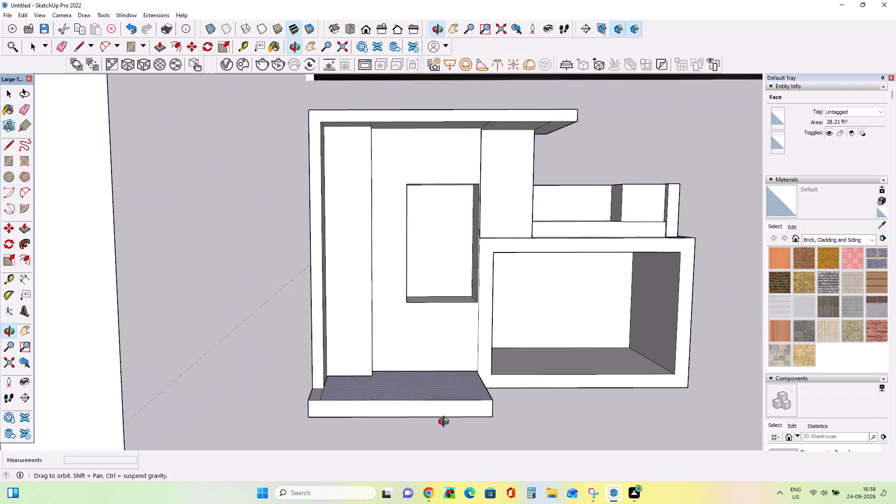
{"action": "middle_click_drag", "start_coordinate": [446, 423], "coordinate": [449, 431]}
{"action": "middle_click_drag", "start_coordinate": [443, 432], "coordinate": [403, 415]}
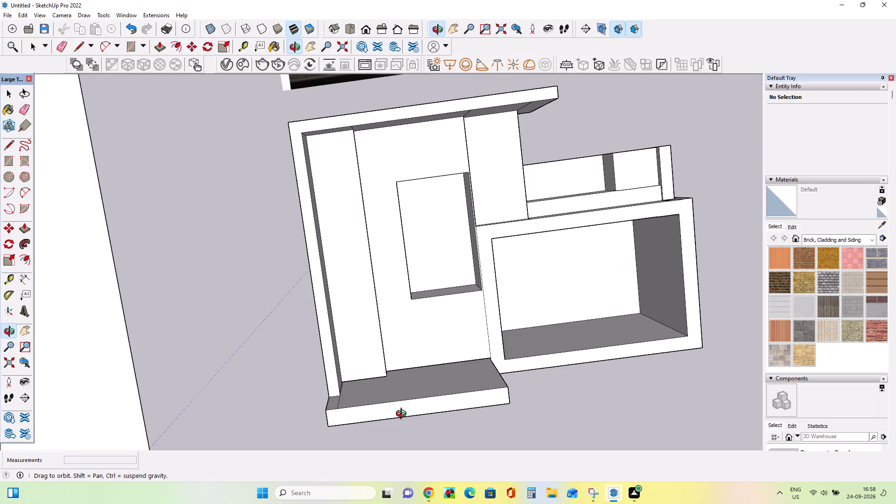
{"action": "middle_click_drag", "start_coordinate": [403, 415], "coordinate": [433, 422]}
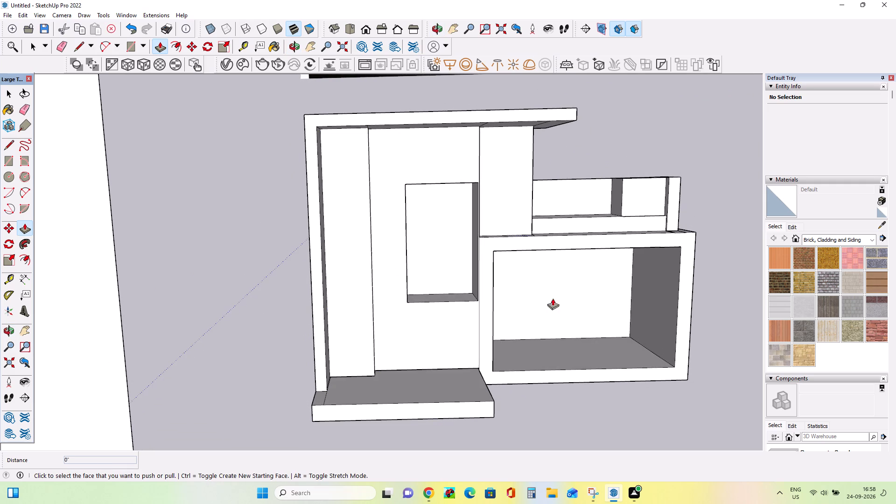
{"action": "scroll", "coordinate": [430, 287], "scroll_direction": "down", "scroll_amount": 3}
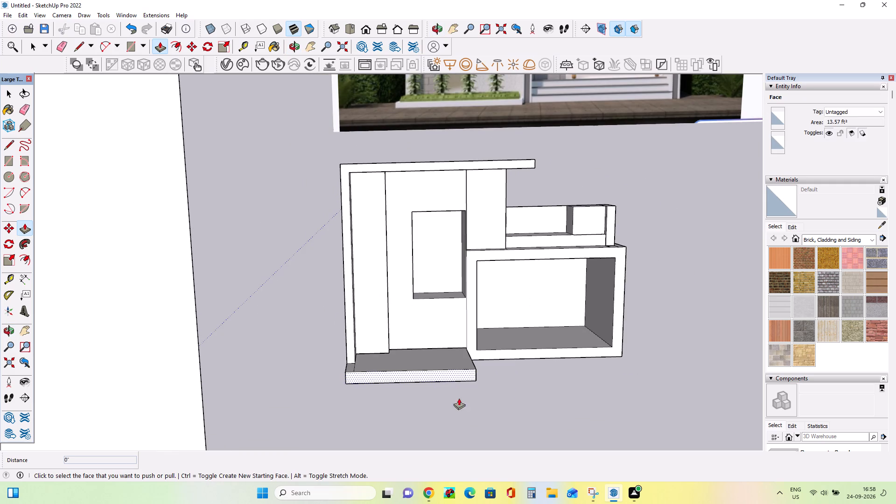
{"action": "scroll", "coordinate": [565, 388], "scroll_direction": "up", "scroll_amount": 1}
{"action": "middle_click_drag", "start_coordinate": [563, 388], "coordinate": [583, 389]}
{"action": "middle_click", "coordinate": [583, 389]}
{"action": "middle_click", "coordinate": [599, 339]}
{"action": "middle_click_drag", "start_coordinate": [645, 386], "coordinate": [642, 364]}
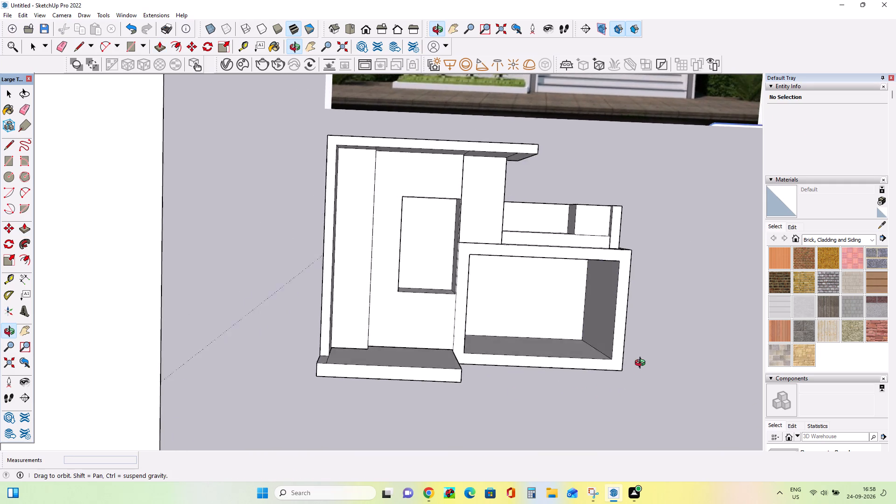
{"action": "middle_click_drag", "start_coordinate": [642, 364], "coordinate": [629, 337]}
{"action": "middle_click_drag", "start_coordinate": [308, 436], "coordinate": [328, 441]}
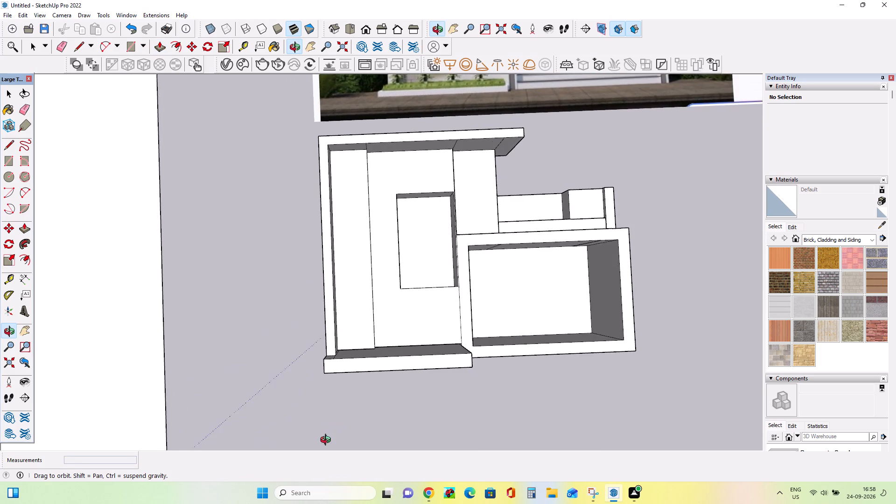
{"action": "middle_click_drag", "start_coordinate": [328, 441], "coordinate": [329, 468]}
{"action": "middle_click_drag", "start_coordinate": [438, 401], "coordinate": [405, 416]}
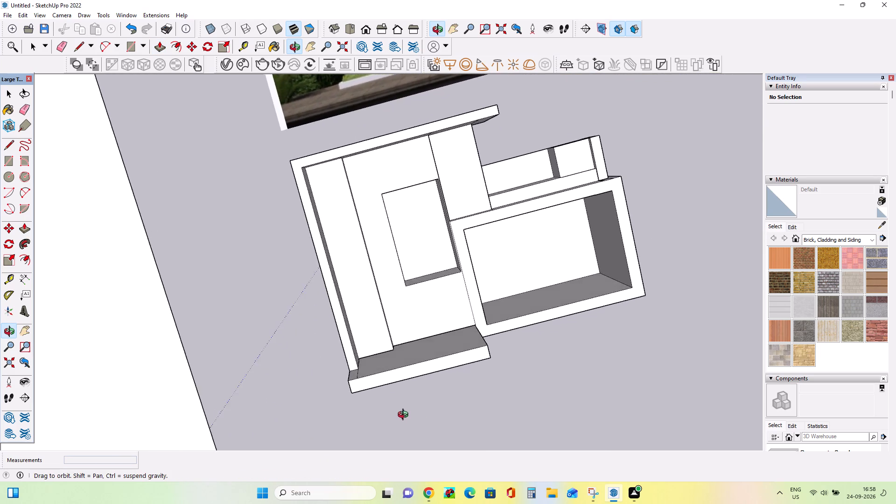
{"action": "middle_click_drag", "start_coordinate": [405, 416], "coordinate": [446, 408]}
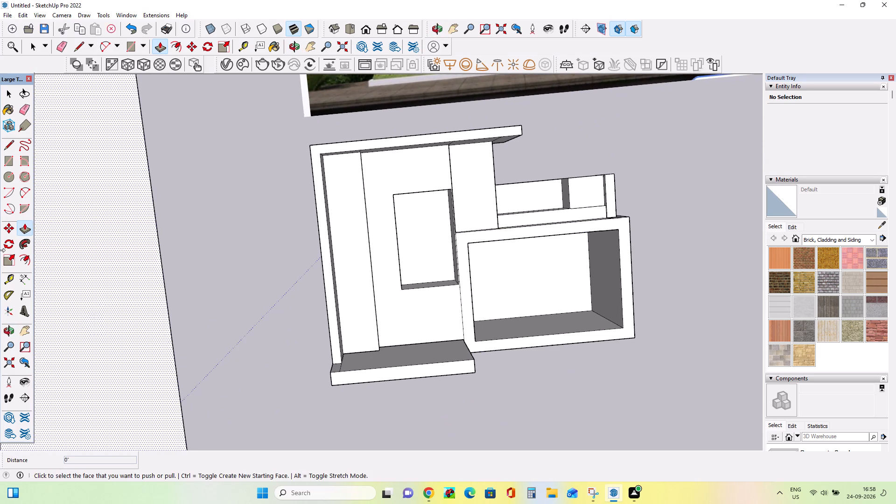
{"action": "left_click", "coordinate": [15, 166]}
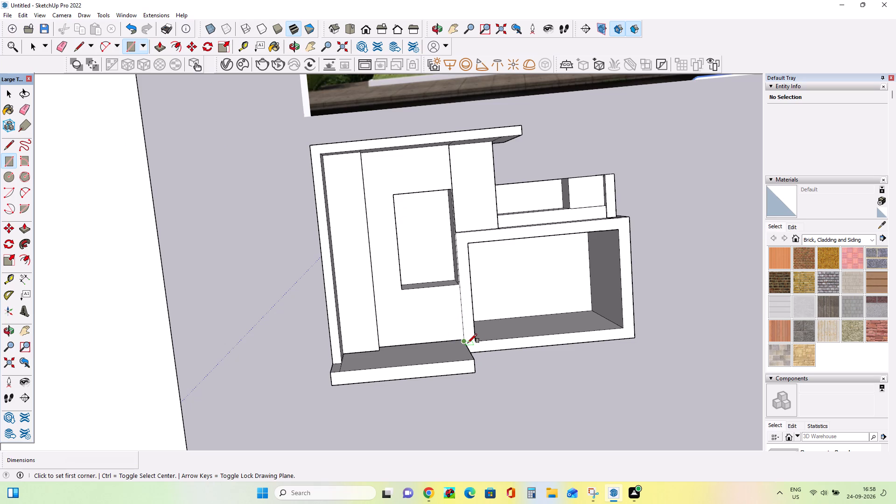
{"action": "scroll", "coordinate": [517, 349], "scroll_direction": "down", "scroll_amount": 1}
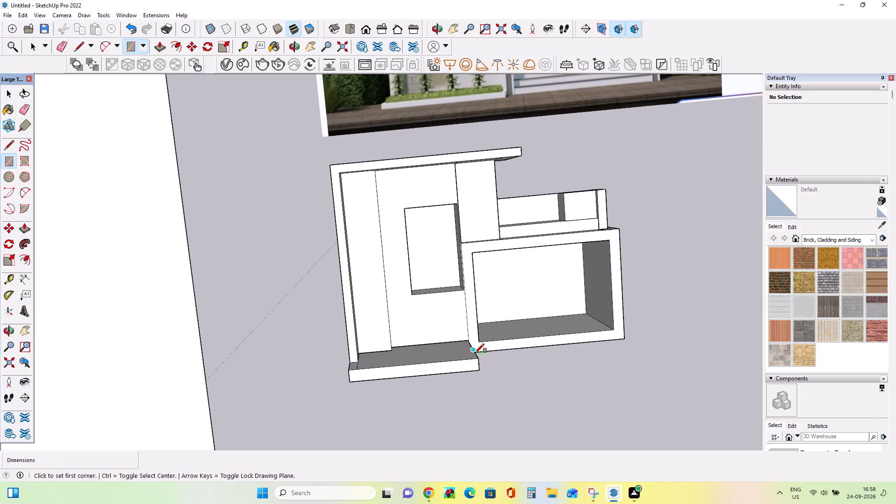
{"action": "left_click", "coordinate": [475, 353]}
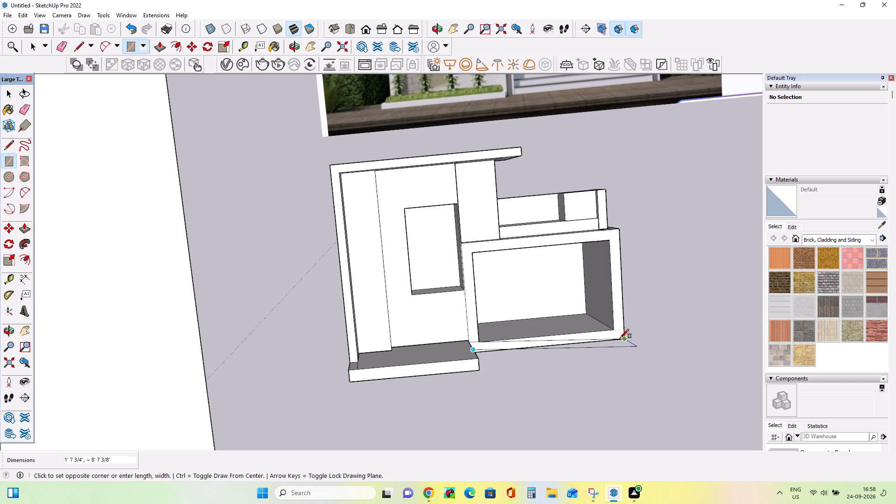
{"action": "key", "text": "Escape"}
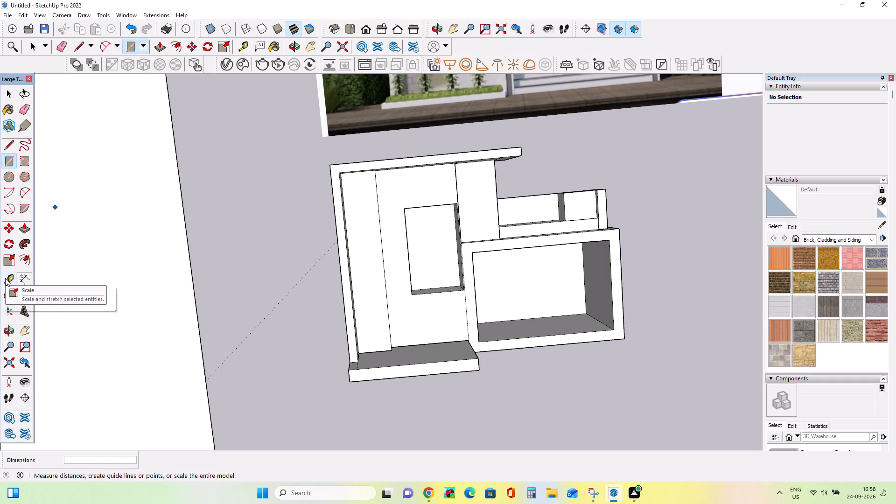
Draw lines about 6 3/4" long across both lower corners of the porch frame to separate its bottom strip from the side posts.
{"action": "left_click", "coordinate": [7, 143]}
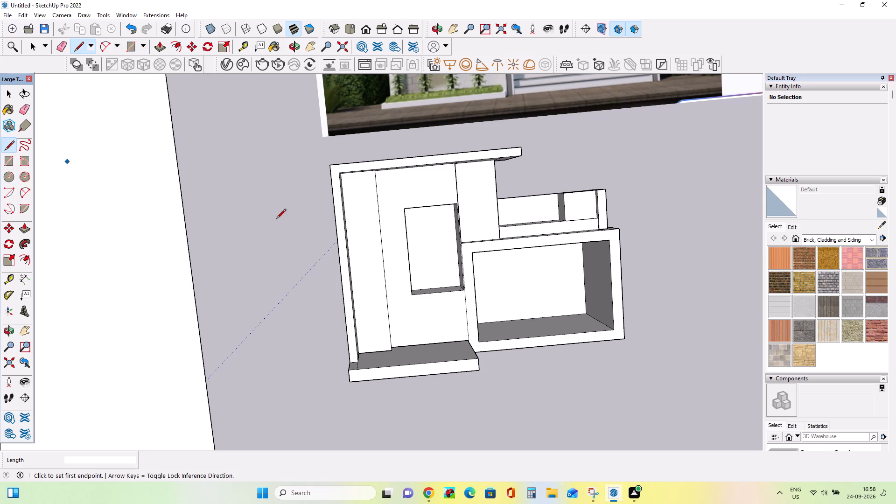
{"action": "left_click", "coordinate": [480, 340]}
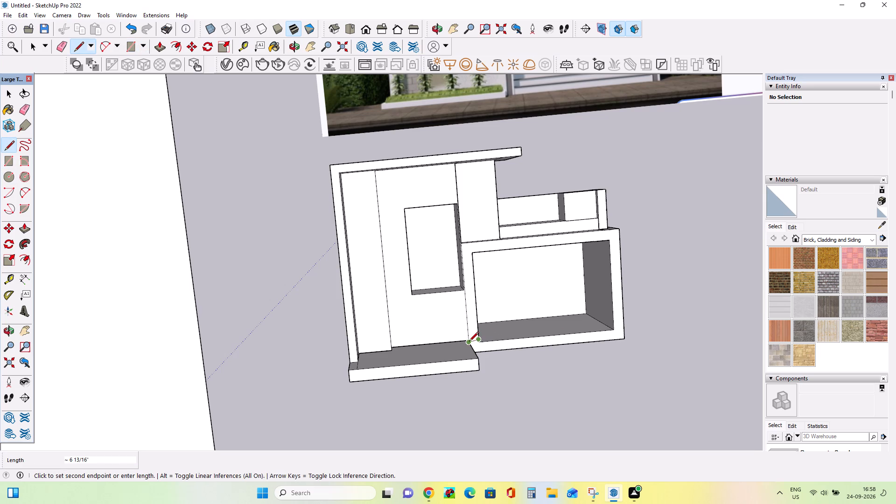
{"action": "left_click", "coordinate": [469, 342]}
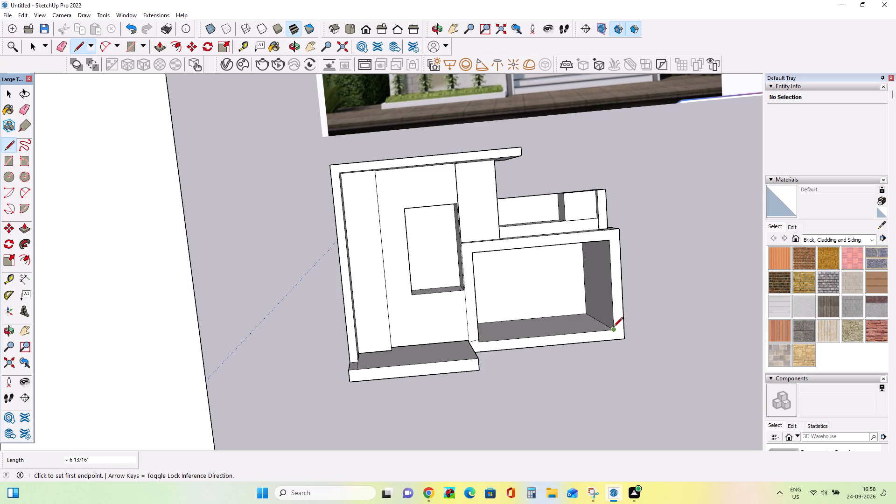
{"action": "key", "text": "ctrl+z"}
{"action": "left_click", "coordinate": [478, 342]}
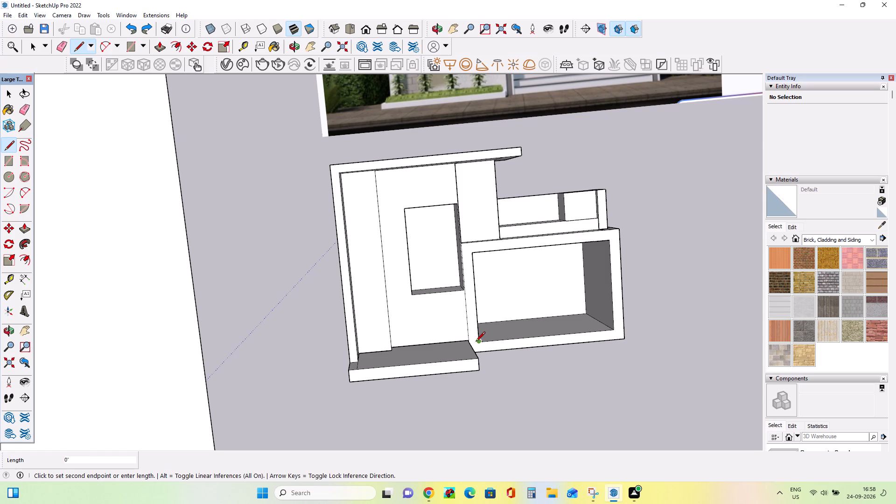
{"action": "left_click", "coordinate": [471, 345]}
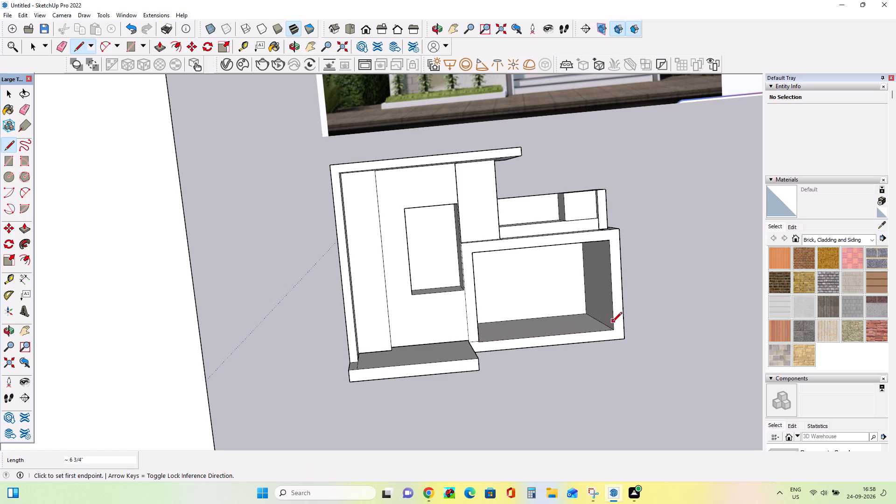
{"action": "left_click", "coordinate": [613, 330]}
{"action": "left_click", "coordinate": [626, 327]}
Extrude the porch frame's bottom strip outward by about 2' 1 3/8" to form a projecting porch base.
{"action": "left_click", "coordinate": [24, 226]}
{"action": "left_click", "coordinate": [531, 339]}
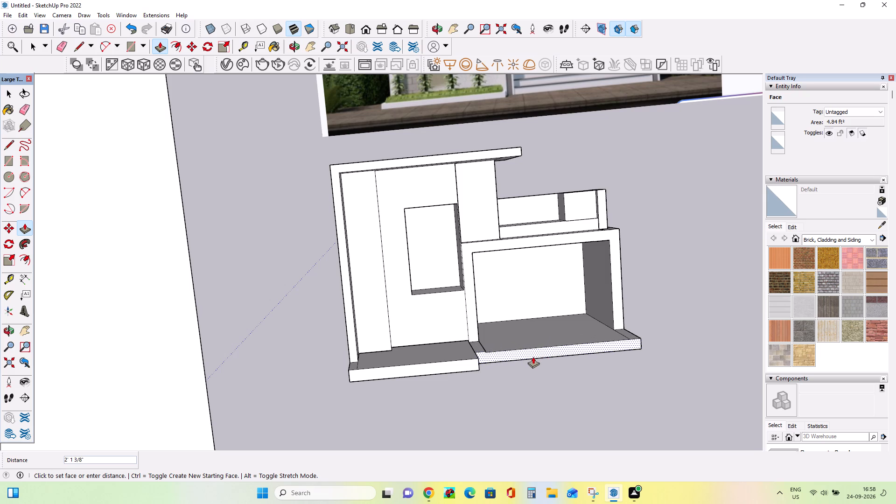
{"action": "left_click", "coordinate": [533, 357]}
{"action": "middle_click_drag", "start_coordinate": [585, 386], "coordinate": [602, 385]}
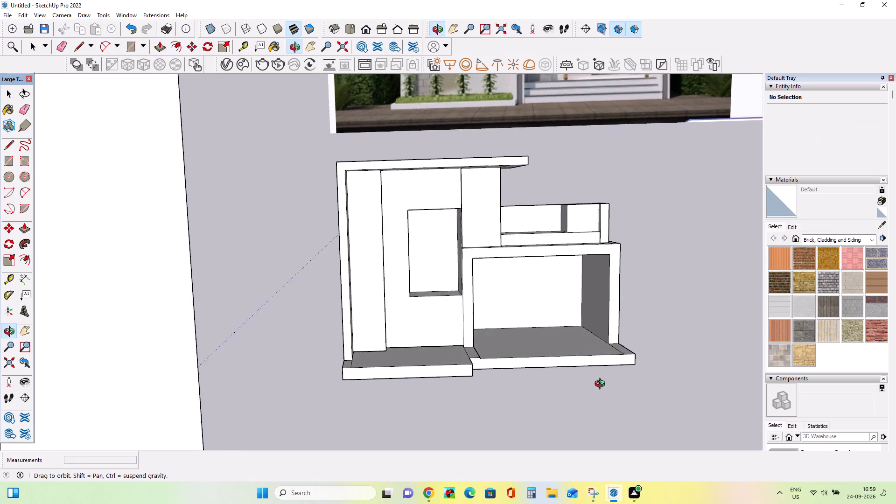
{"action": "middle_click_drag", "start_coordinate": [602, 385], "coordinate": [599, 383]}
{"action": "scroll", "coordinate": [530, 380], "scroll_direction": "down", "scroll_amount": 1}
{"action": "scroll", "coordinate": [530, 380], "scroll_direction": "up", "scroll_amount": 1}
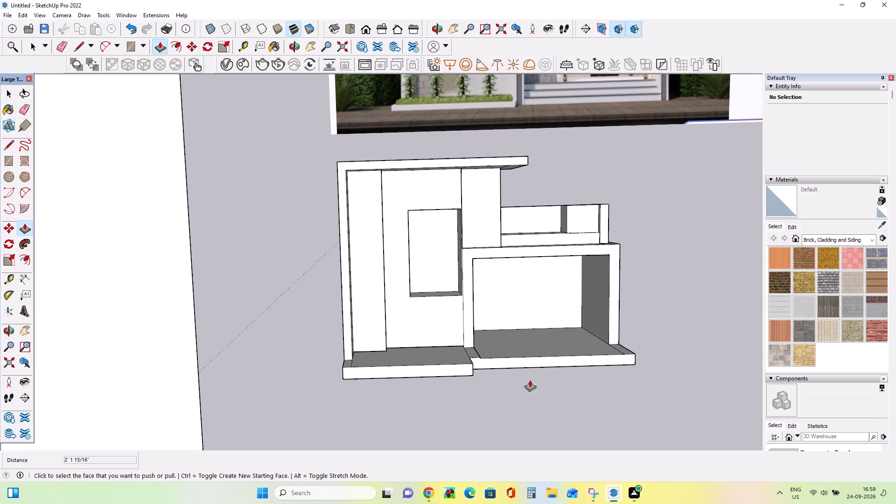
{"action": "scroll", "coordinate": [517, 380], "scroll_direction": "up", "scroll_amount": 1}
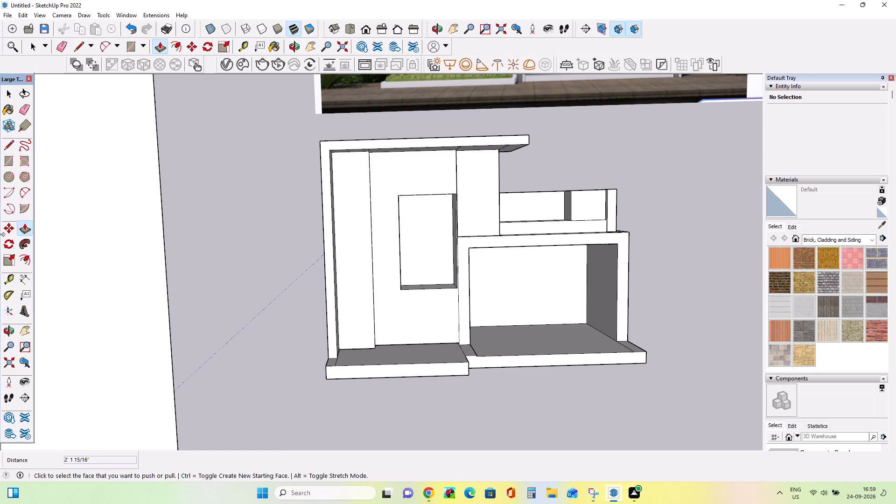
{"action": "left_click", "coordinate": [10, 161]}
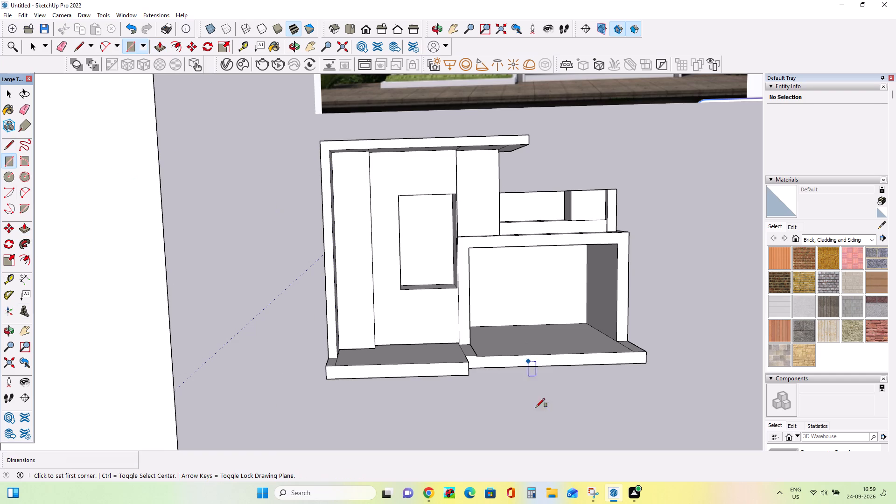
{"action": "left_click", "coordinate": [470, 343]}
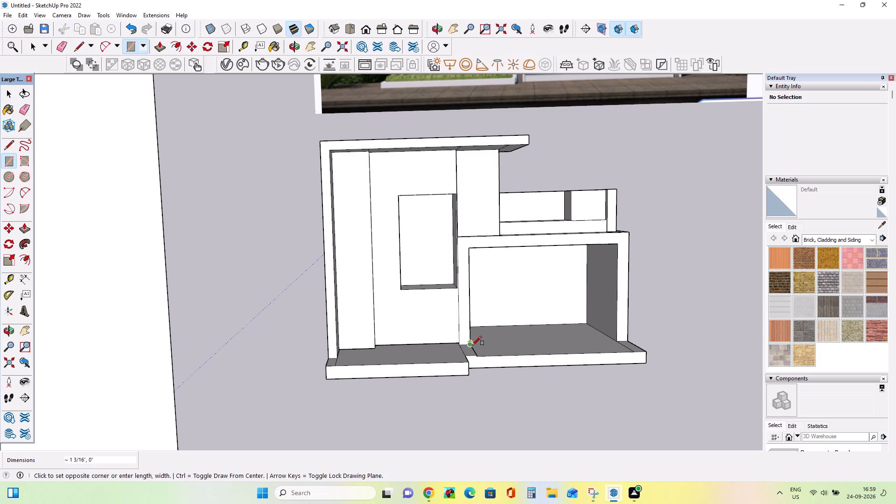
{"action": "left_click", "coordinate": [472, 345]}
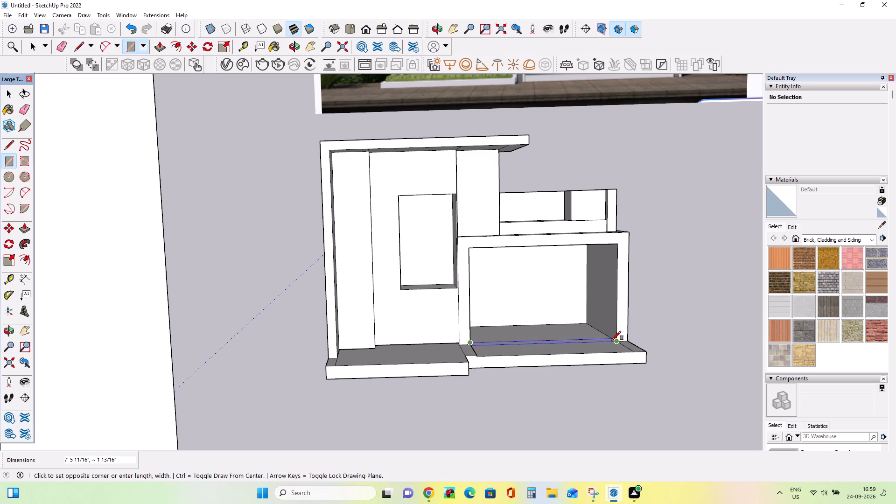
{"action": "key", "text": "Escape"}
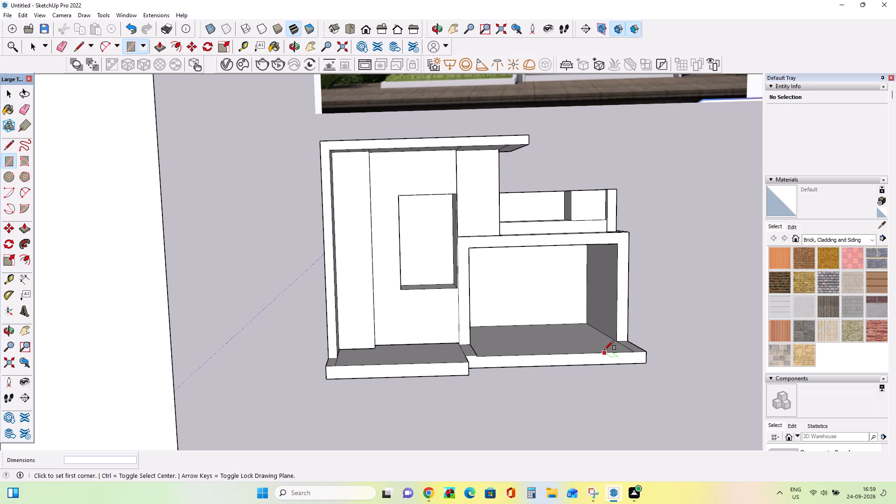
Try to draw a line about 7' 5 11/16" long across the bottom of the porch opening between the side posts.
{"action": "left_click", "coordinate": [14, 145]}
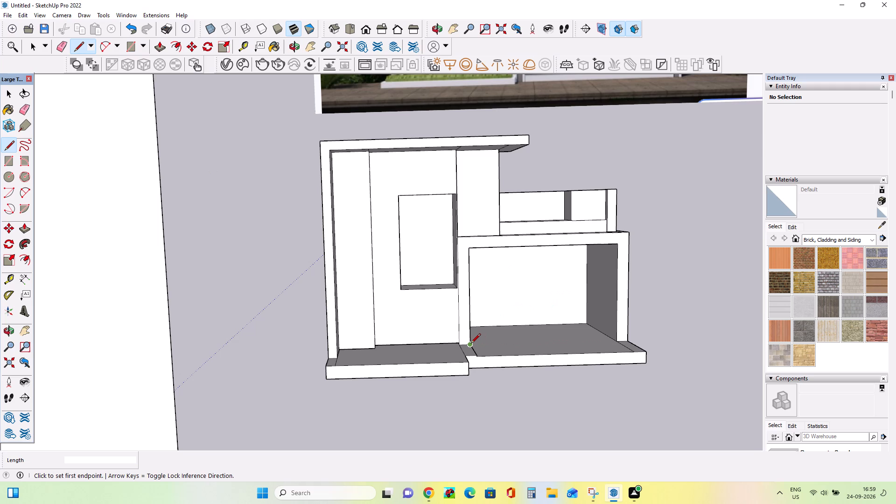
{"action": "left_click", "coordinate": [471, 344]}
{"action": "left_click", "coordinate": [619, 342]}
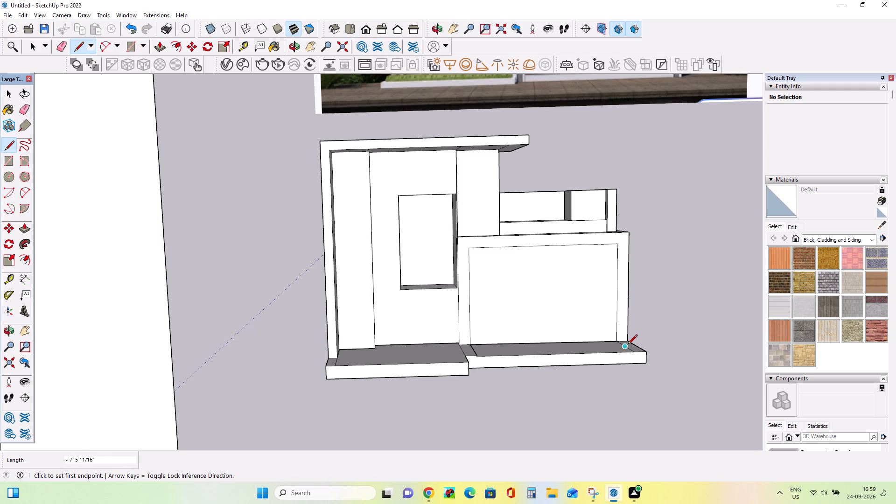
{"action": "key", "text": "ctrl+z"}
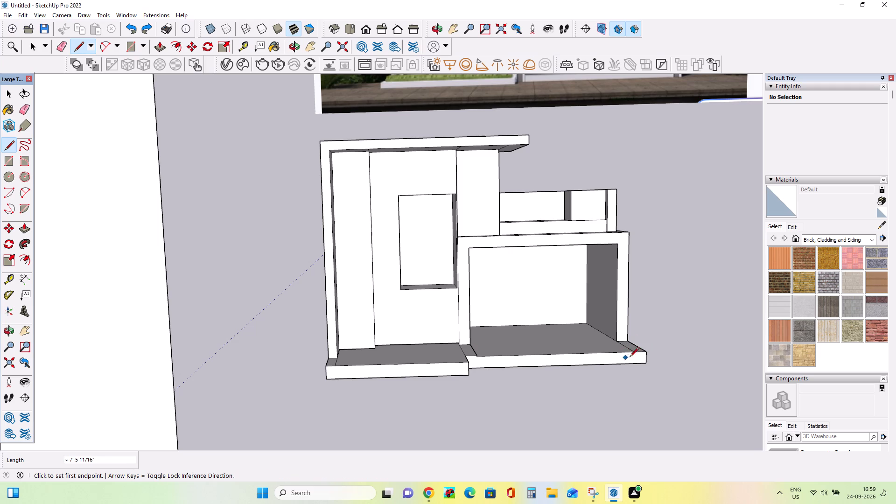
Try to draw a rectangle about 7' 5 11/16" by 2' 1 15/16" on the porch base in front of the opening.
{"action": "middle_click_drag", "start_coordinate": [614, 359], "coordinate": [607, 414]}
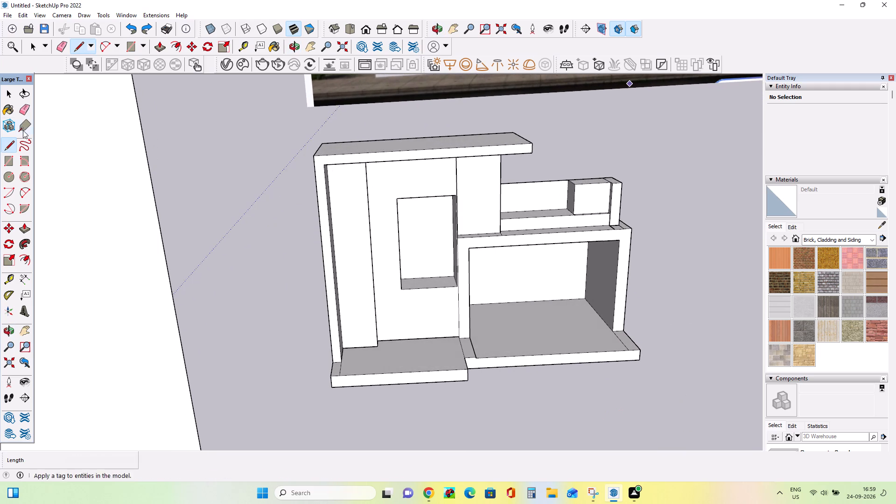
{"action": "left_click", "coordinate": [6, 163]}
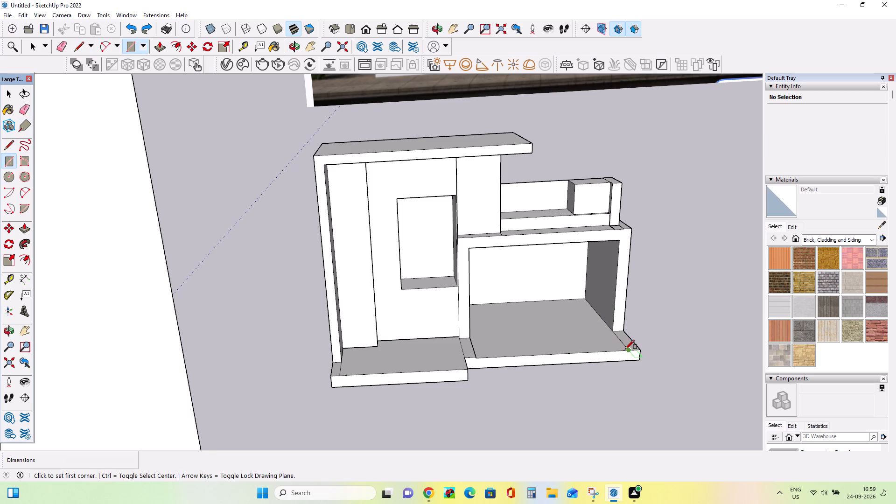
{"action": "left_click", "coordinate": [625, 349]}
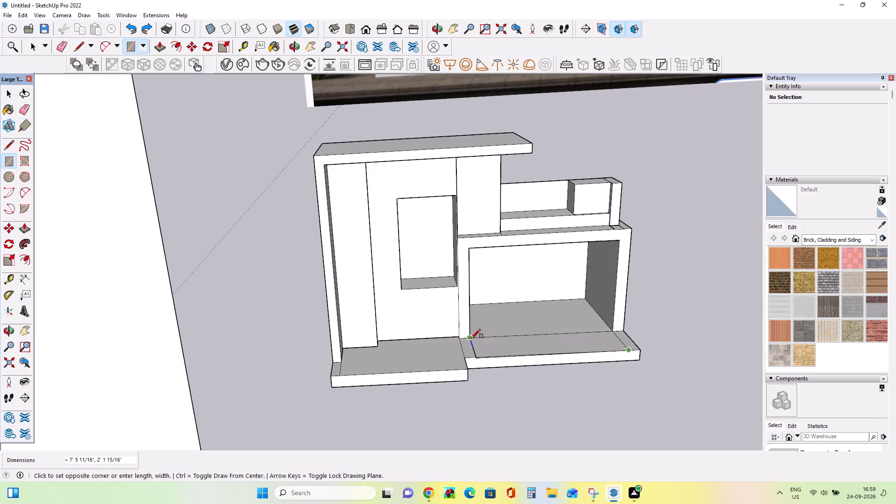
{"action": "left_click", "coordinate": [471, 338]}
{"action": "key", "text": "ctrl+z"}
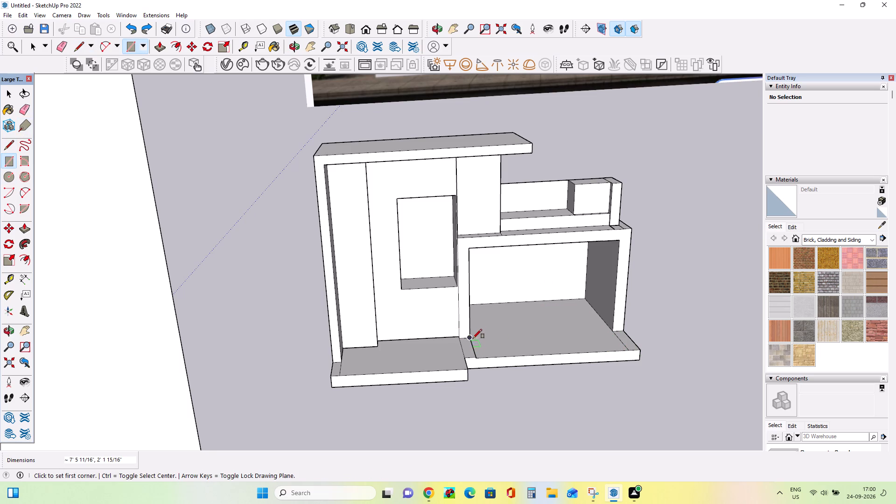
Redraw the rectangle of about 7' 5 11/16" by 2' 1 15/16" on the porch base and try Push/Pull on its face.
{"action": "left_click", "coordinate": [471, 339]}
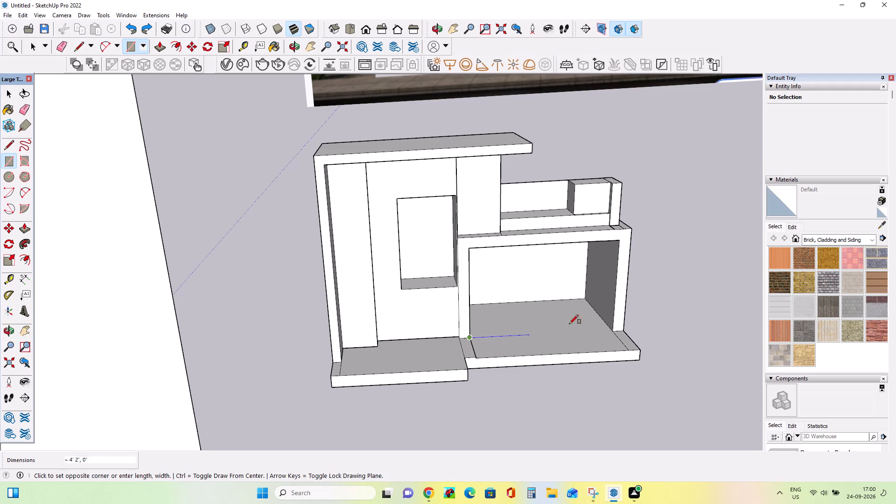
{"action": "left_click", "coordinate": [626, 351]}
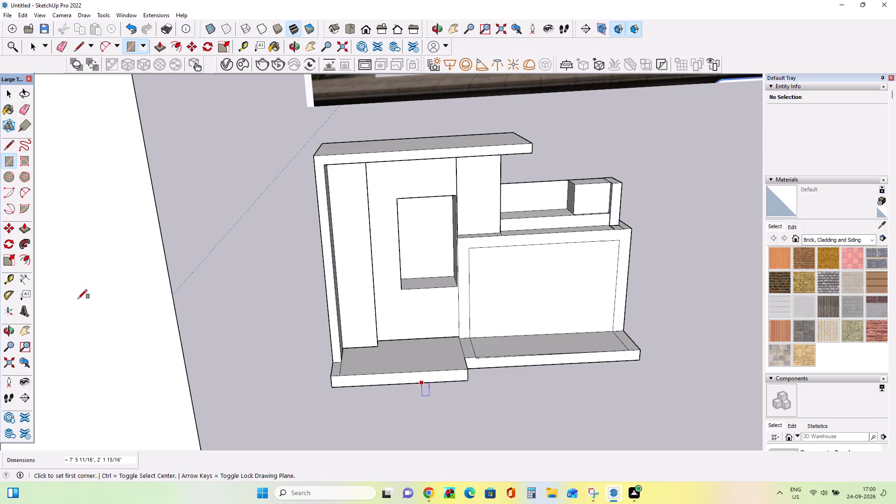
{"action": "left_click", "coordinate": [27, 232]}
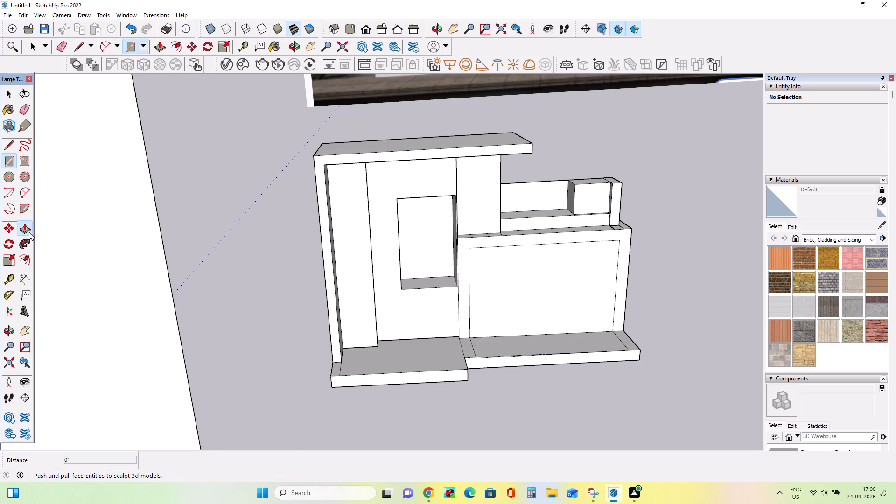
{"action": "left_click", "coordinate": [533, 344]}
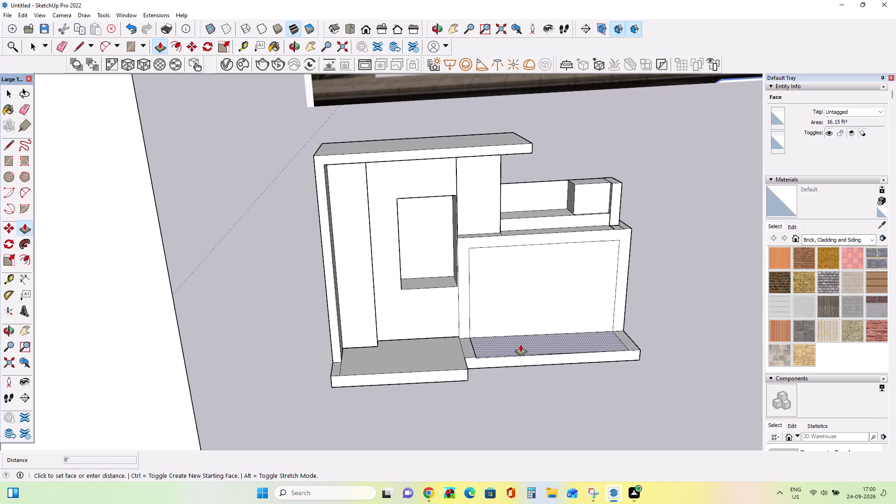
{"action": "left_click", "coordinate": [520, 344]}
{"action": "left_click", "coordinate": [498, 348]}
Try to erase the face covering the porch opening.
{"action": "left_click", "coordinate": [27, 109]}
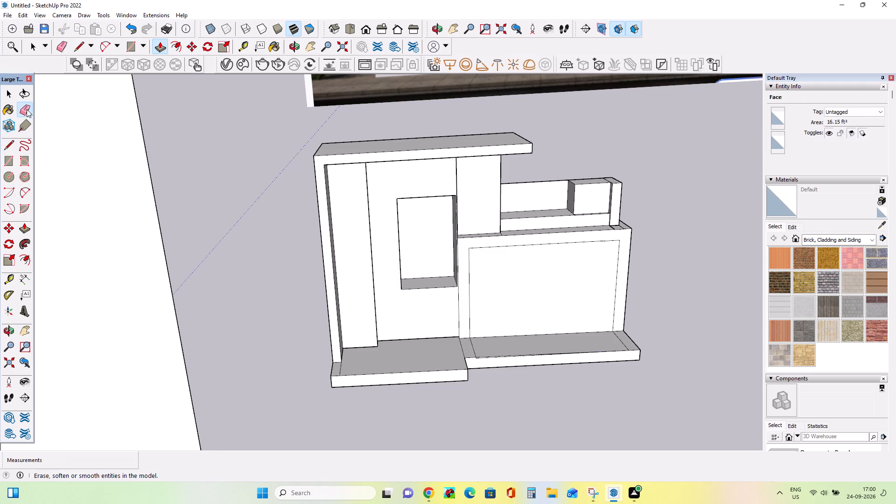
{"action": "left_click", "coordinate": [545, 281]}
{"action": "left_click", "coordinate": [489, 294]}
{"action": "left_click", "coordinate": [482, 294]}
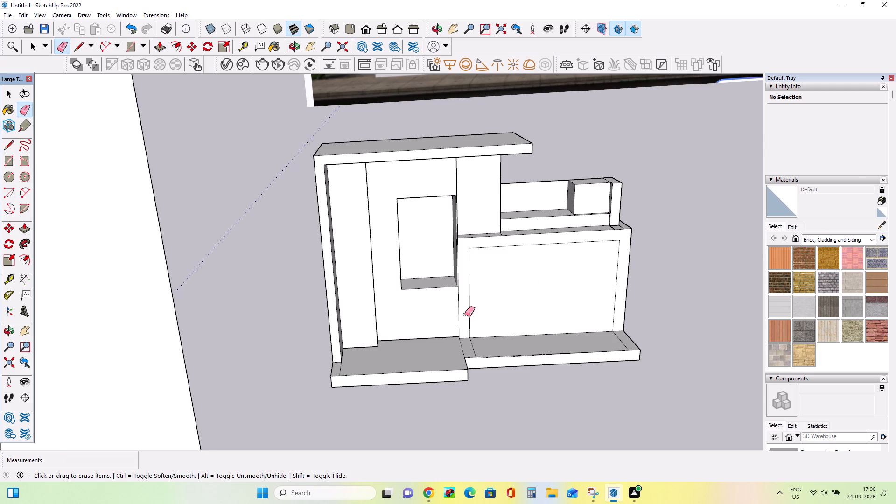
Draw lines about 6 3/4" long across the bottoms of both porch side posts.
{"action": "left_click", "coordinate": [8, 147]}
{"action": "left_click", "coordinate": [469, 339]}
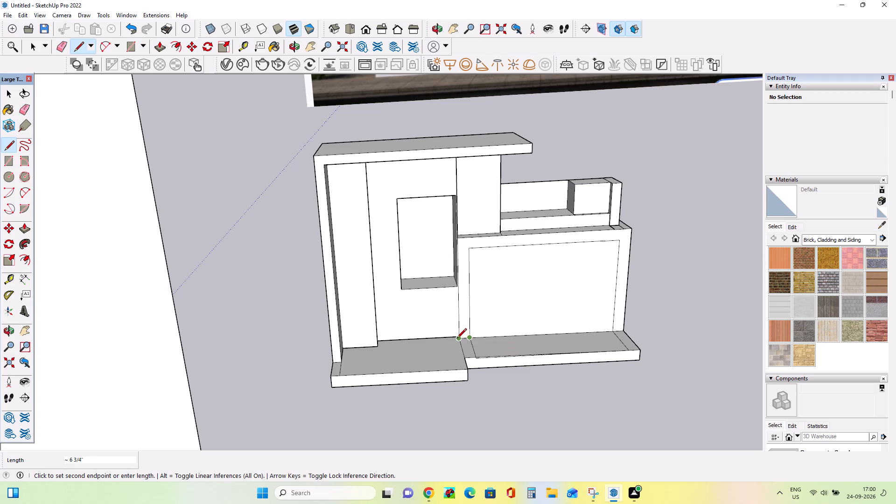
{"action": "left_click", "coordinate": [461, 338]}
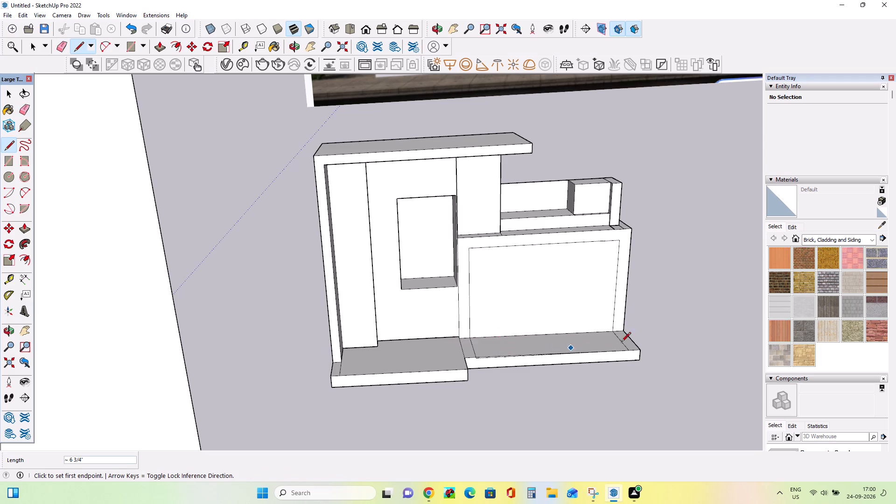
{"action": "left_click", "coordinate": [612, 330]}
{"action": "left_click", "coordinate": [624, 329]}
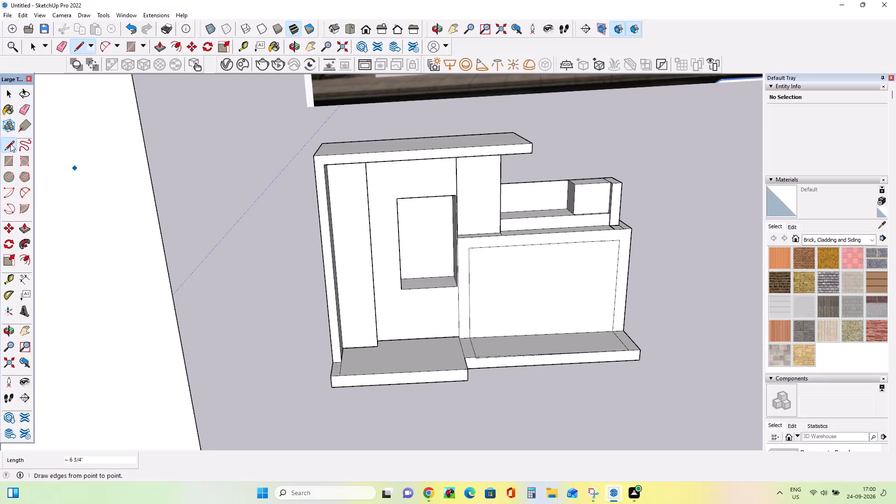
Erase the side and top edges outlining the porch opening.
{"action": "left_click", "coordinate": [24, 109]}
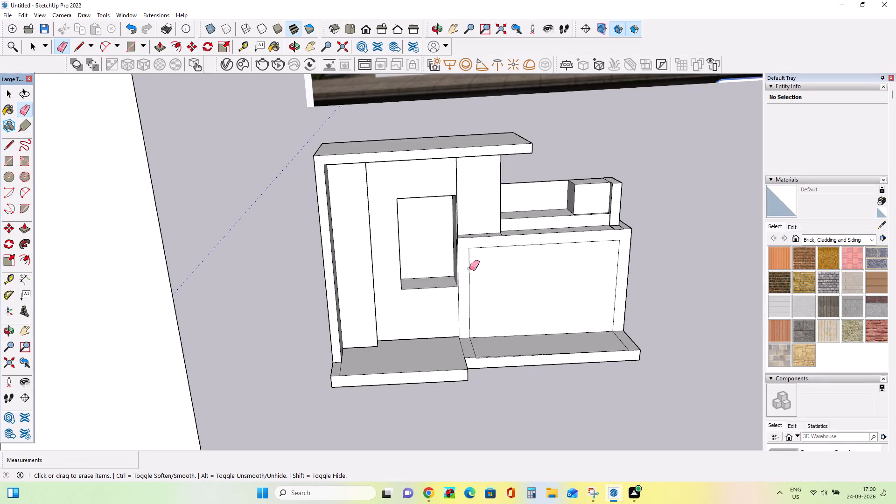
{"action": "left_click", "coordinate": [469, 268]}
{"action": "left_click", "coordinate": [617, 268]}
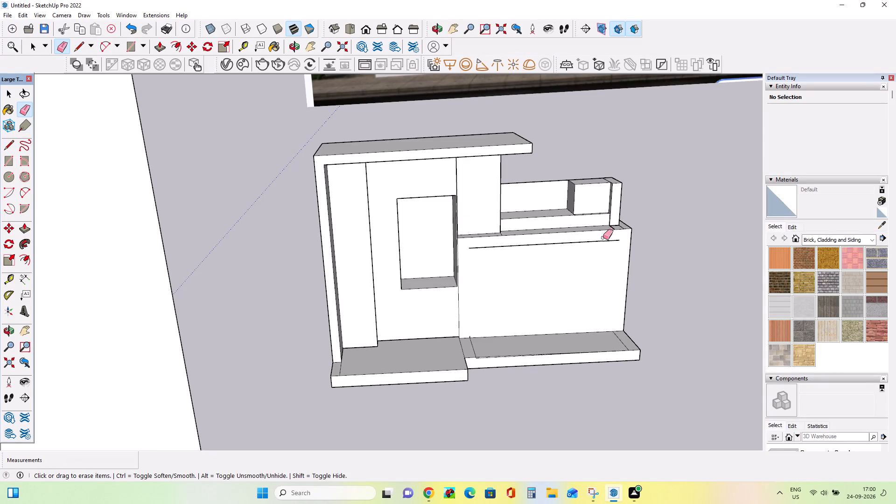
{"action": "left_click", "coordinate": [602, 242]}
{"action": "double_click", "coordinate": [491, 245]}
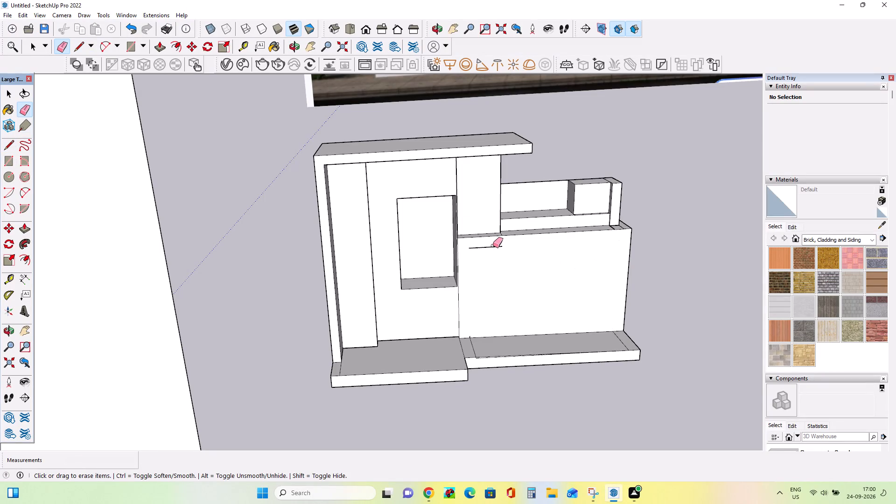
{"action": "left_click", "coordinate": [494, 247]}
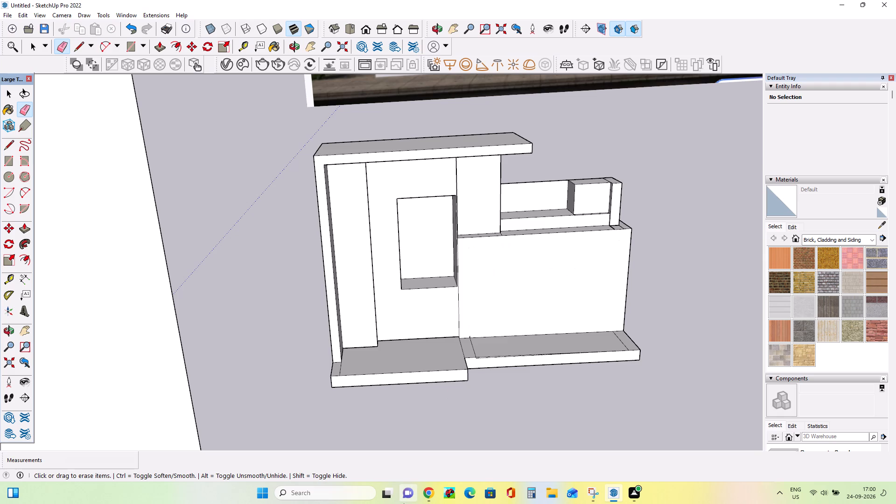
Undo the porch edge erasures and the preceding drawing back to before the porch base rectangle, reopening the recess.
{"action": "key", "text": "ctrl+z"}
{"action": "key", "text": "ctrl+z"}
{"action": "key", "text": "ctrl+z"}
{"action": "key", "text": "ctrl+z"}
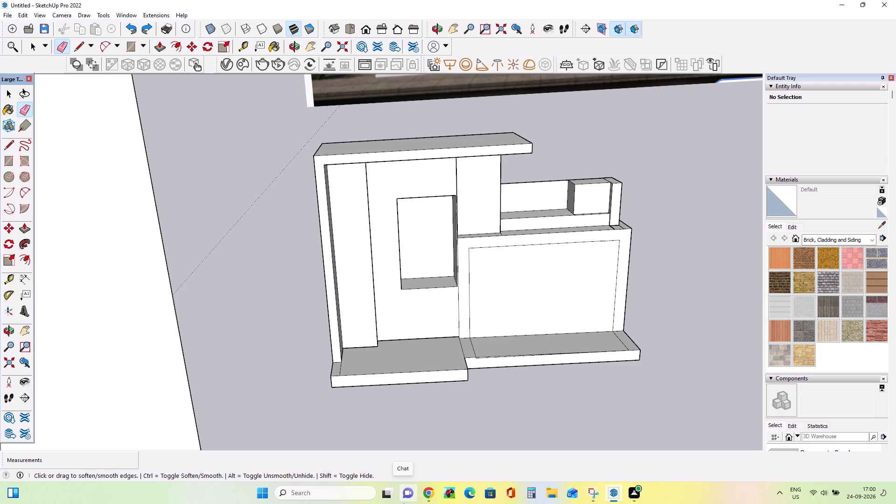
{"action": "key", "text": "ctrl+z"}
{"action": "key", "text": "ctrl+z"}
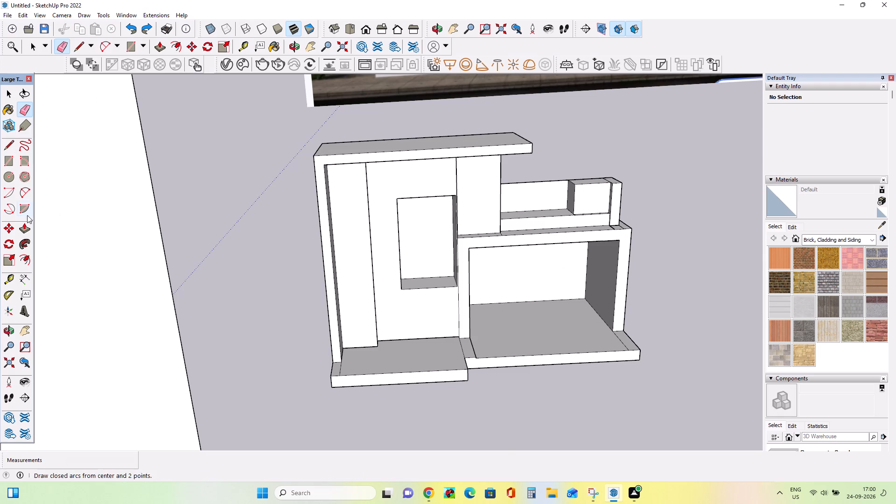
Extrude the recessed back wall of the porch opening outward by about 3' 6 5/16".
{"action": "left_click", "coordinate": [28, 229]}
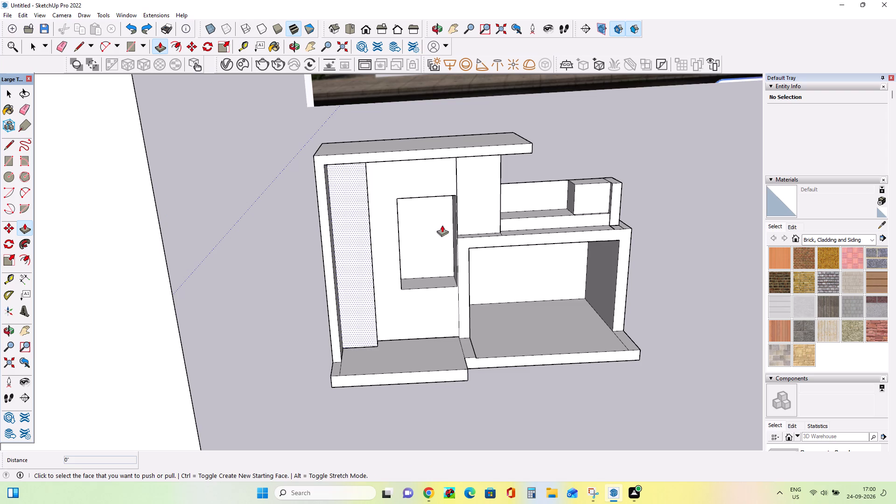
{"action": "left_click", "coordinate": [532, 266]}
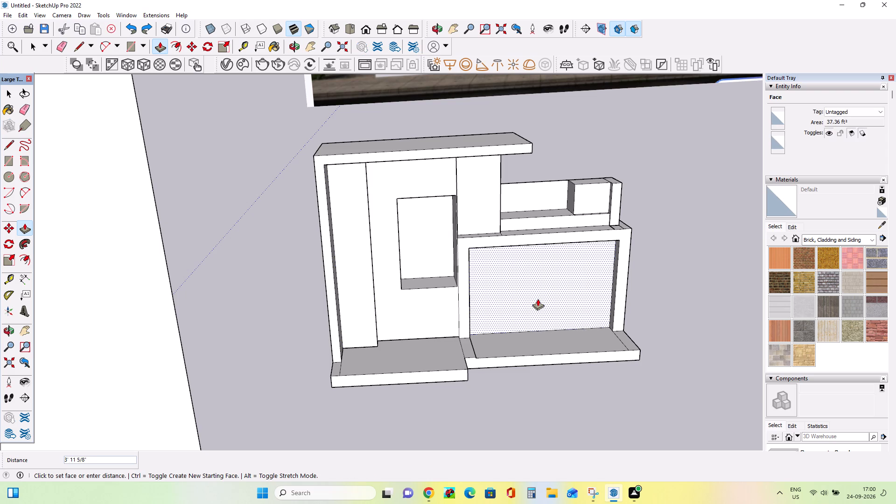
{"action": "left_click", "coordinate": [539, 294]}
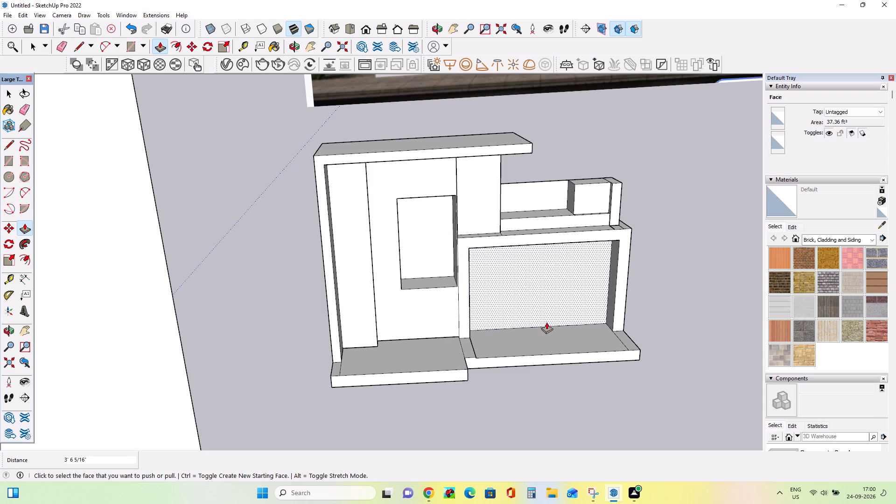
Push/pull the porch floor face between the side posts by about 5/8".
{"action": "left_click", "coordinate": [550, 342]}
{"action": "left_click", "coordinate": [551, 333]}
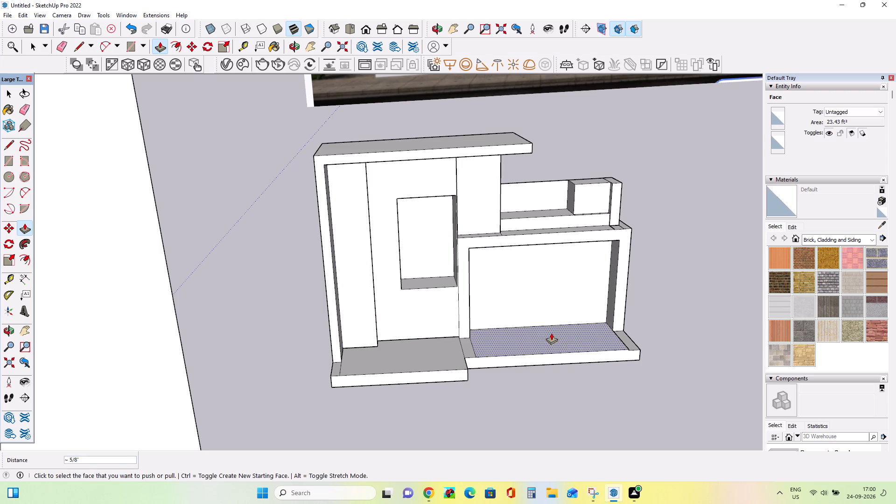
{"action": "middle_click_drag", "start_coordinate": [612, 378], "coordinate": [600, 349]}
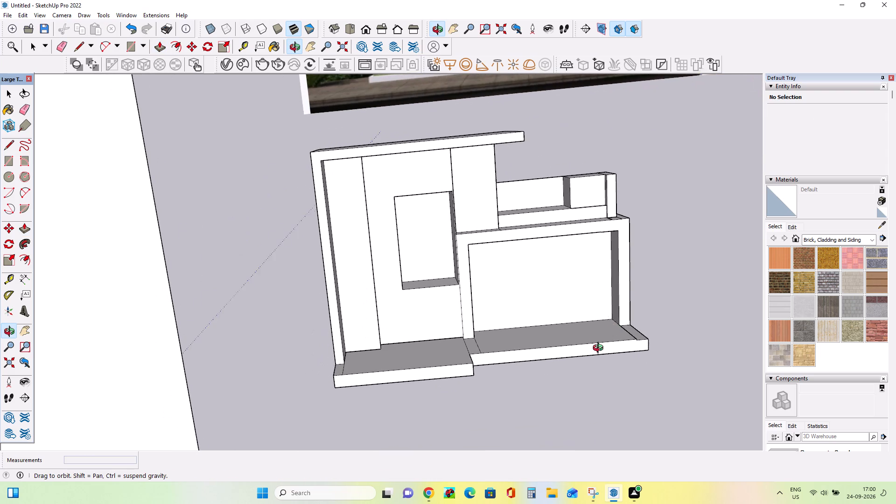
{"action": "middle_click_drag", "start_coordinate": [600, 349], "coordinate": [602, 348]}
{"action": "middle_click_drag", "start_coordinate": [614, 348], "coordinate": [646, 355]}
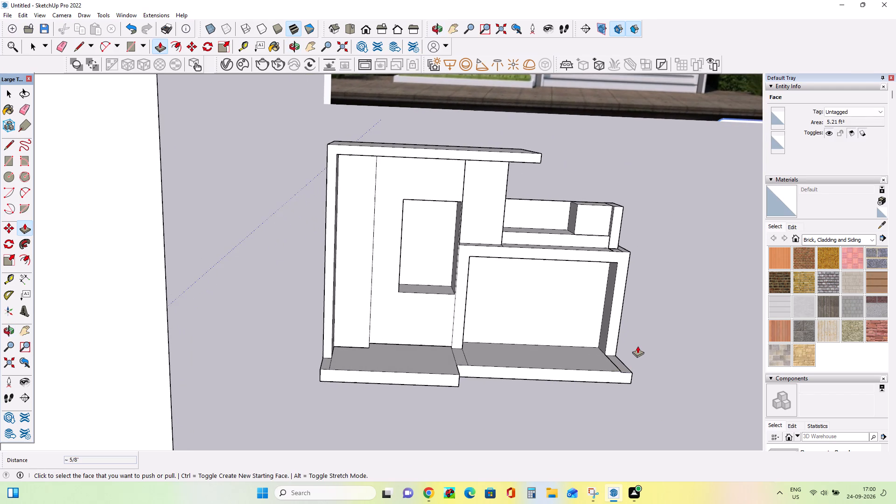
Draw a rectangle about 7' 5 11/16" by 1' 1" over the front half of the porch floor between the side strips.
{"action": "middle_click_drag", "start_coordinate": [647, 353], "coordinate": [651, 322]}
{"action": "middle_click_drag", "start_coordinate": [469, 393], "coordinate": [493, 396]}
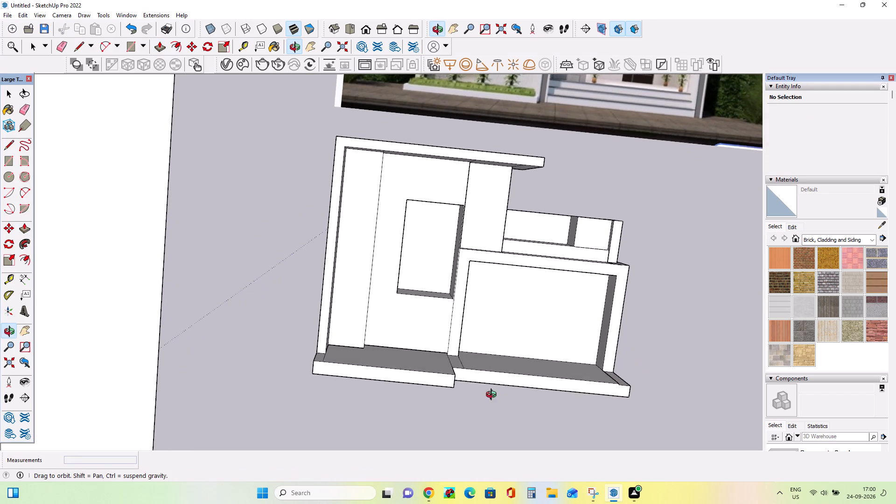
{"action": "middle_click_drag", "start_coordinate": [493, 396], "coordinate": [444, 380]}
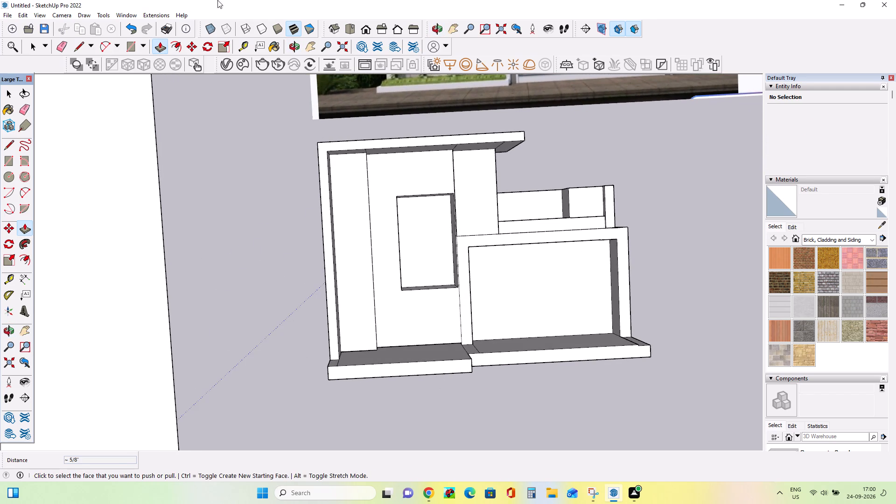
{"action": "middle_click_drag", "start_coordinate": [681, 369], "coordinate": [694, 373]}
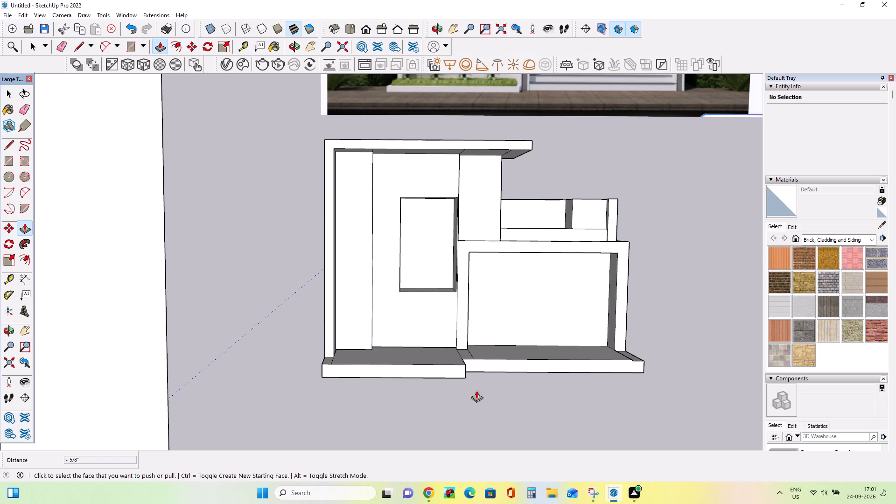
{"action": "left_click", "coordinate": [8, 163]}
{"action": "middle_click_drag", "start_coordinate": [572, 347], "coordinate": [594, 430]}
{"action": "middle_click_drag", "start_coordinate": [316, 411], "coordinate": [389, 414]}
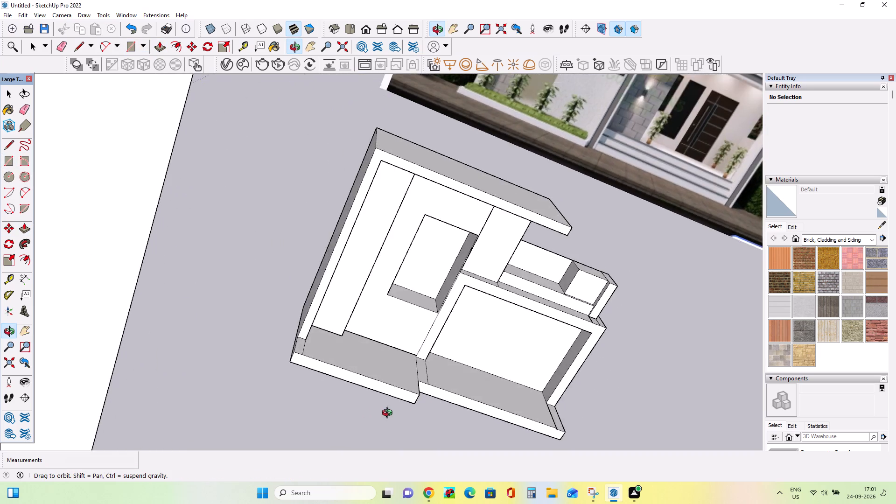
{"action": "middle_click_drag", "start_coordinate": [389, 414], "coordinate": [267, 385]}
{"action": "middle_click_drag", "start_coordinate": [342, 385], "coordinate": [347, 386]}
{"action": "middle_click_drag", "start_coordinate": [347, 386], "coordinate": [367, 390]}
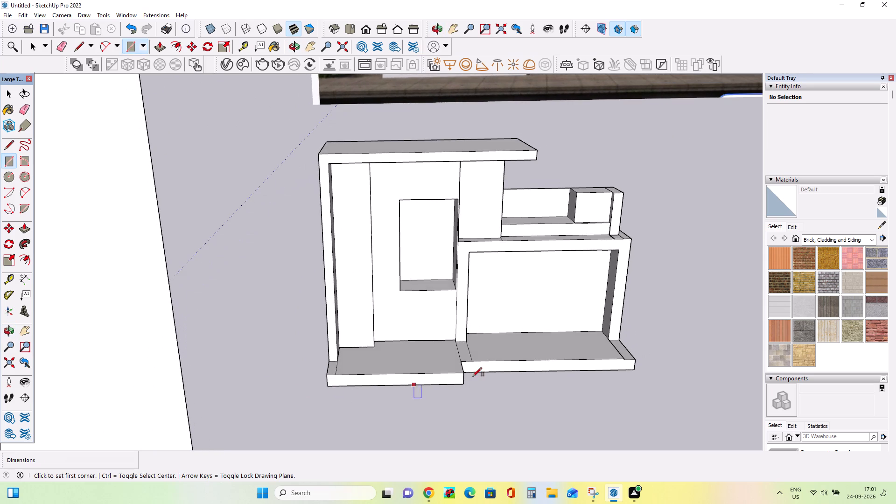
{"action": "left_click", "coordinate": [471, 352]}
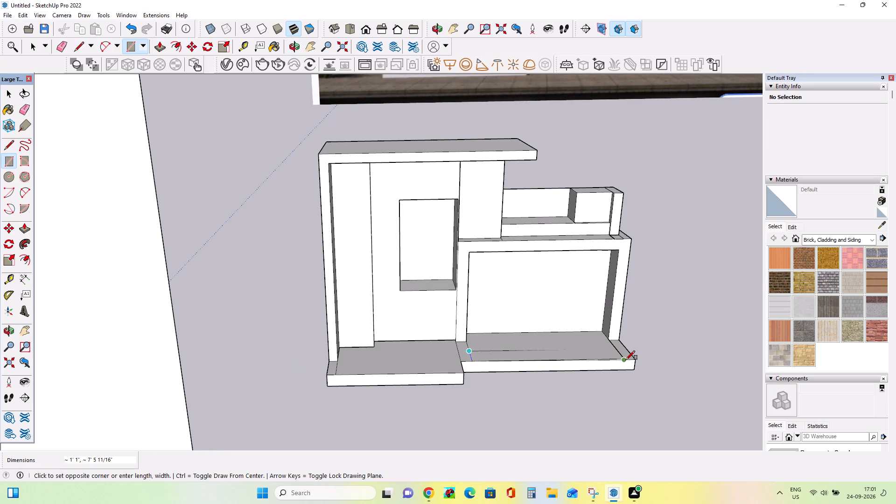
{"action": "left_click", "coordinate": [626, 358]}
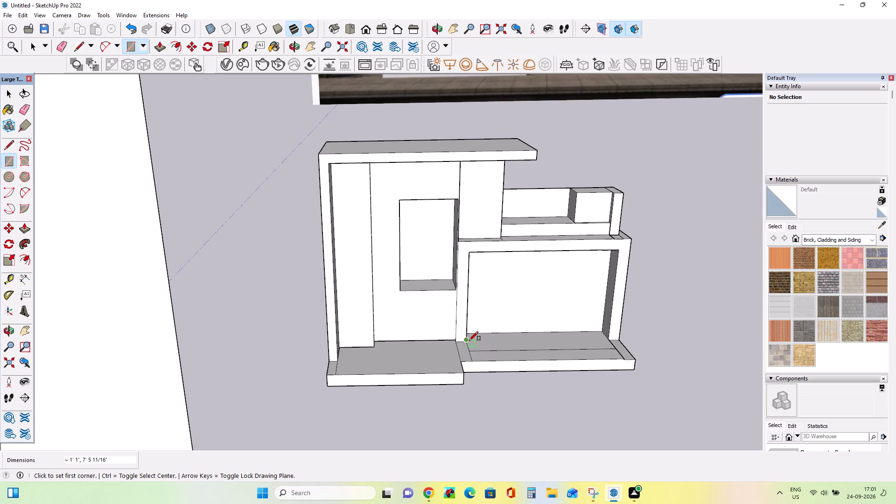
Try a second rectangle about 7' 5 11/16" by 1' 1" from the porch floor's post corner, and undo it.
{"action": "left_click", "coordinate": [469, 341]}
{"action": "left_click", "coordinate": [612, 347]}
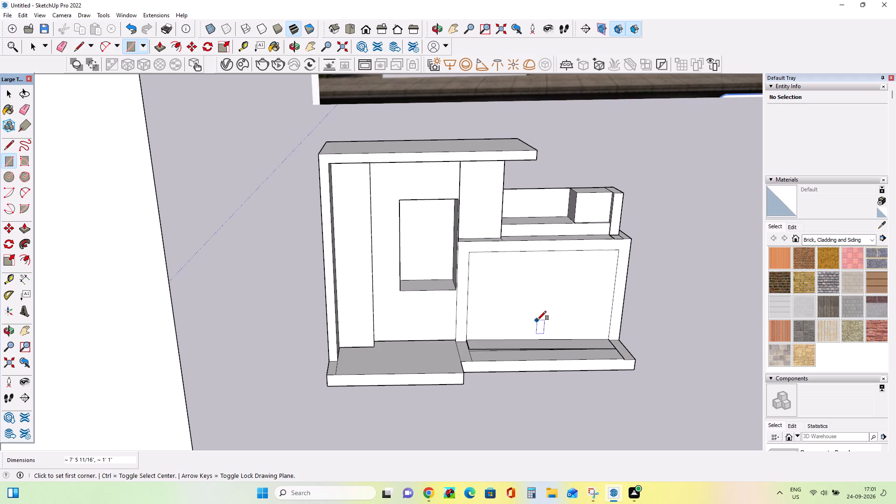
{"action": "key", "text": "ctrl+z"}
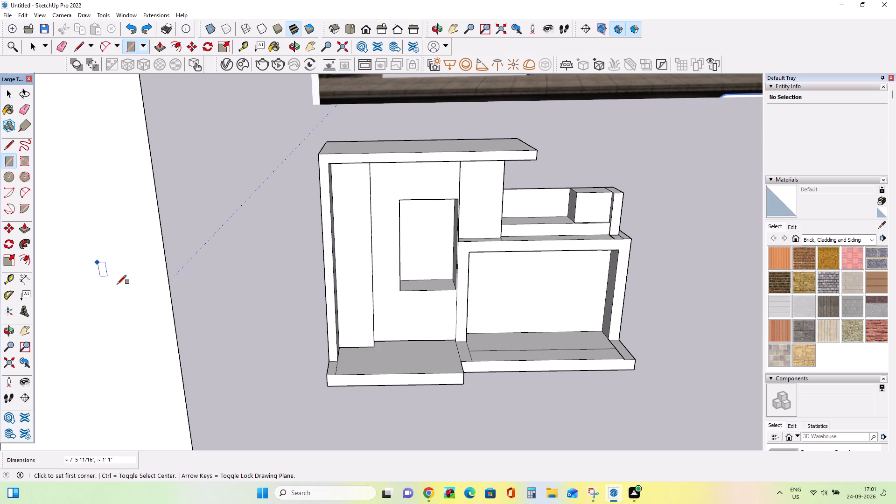
Push/pull the front strip of the porch floor up about 5 5/8" to form a step.
{"action": "left_click", "coordinate": [28, 229]}
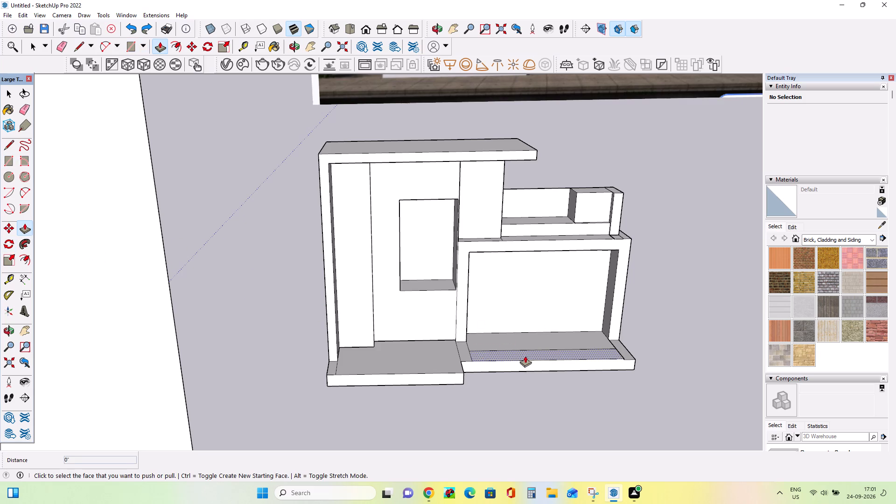
{"action": "left_click", "coordinate": [525, 355]}
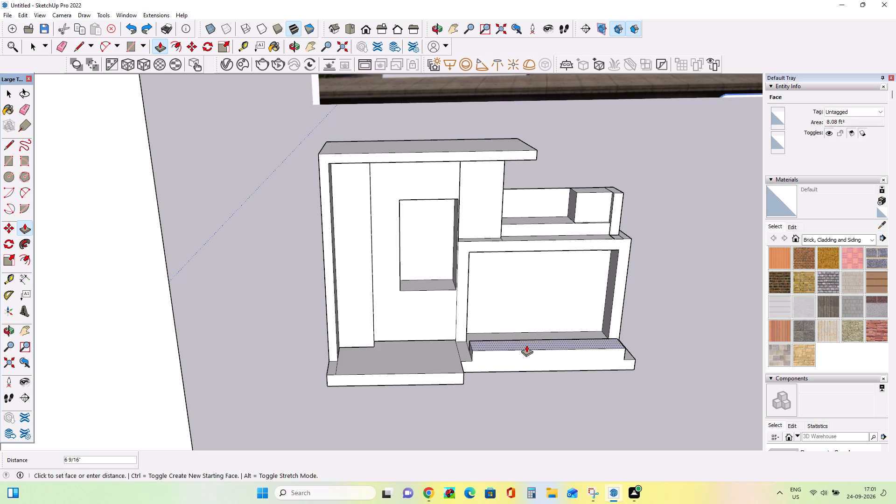
{"action": "left_click", "coordinate": [526, 347]}
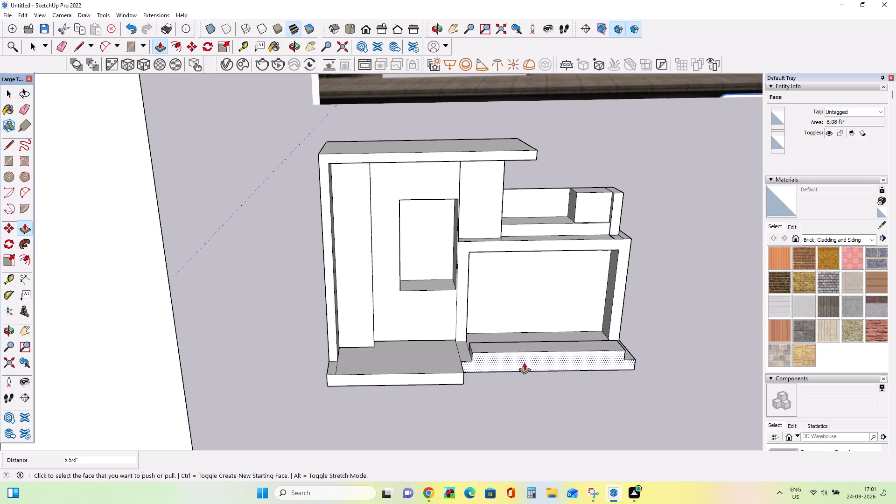
Pull the porch base's front face outward about 10 13/16" and lower the step's top face about 2 5/8".
{"action": "left_click", "coordinate": [524, 363]}
{"action": "left_click", "coordinate": [528, 372]}
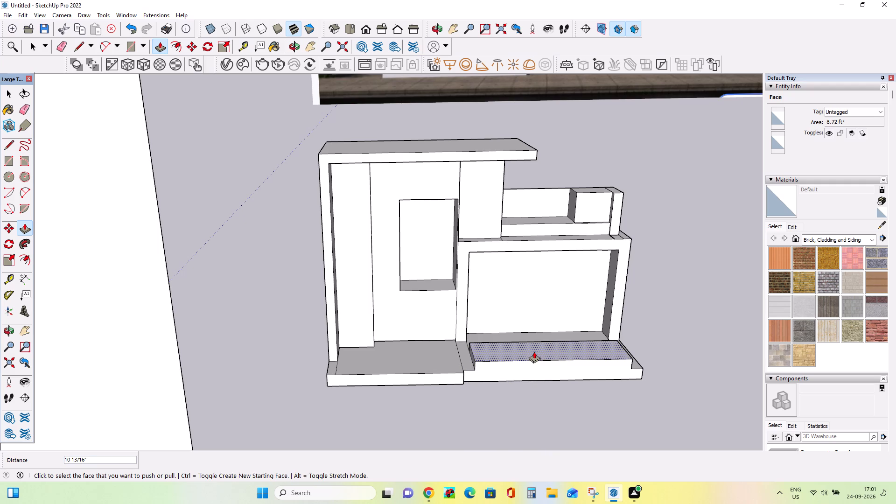
{"action": "left_click", "coordinate": [534, 351]}
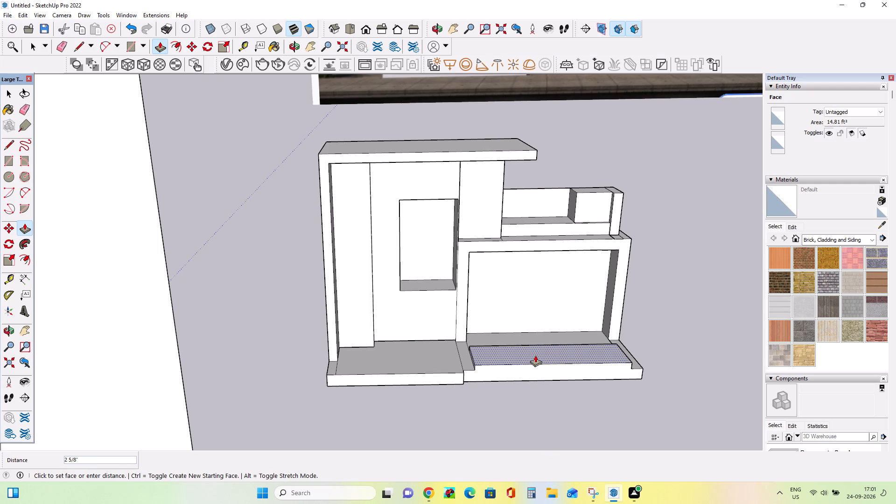
{"action": "left_click", "coordinate": [535, 355]}
Draw a rectangle about 7' 5 11/16" by 11 7/8" on the rear half of the step top and raise it about 3 7/16".
{"action": "left_click", "coordinate": [5, 164]}
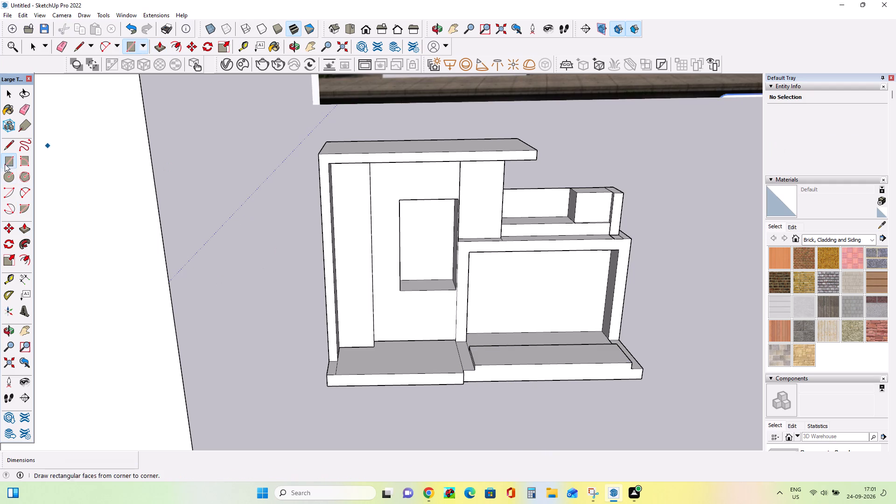
{"action": "left_click", "coordinate": [467, 349]}
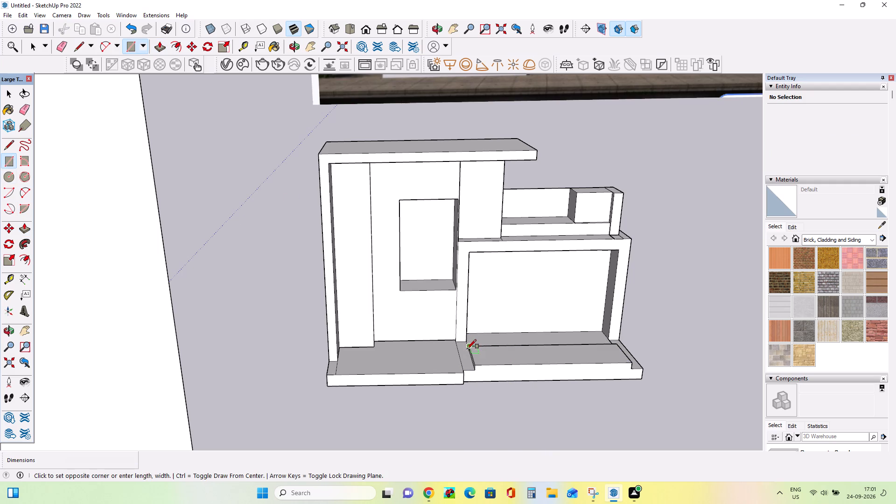
{"action": "left_click", "coordinate": [624, 351]}
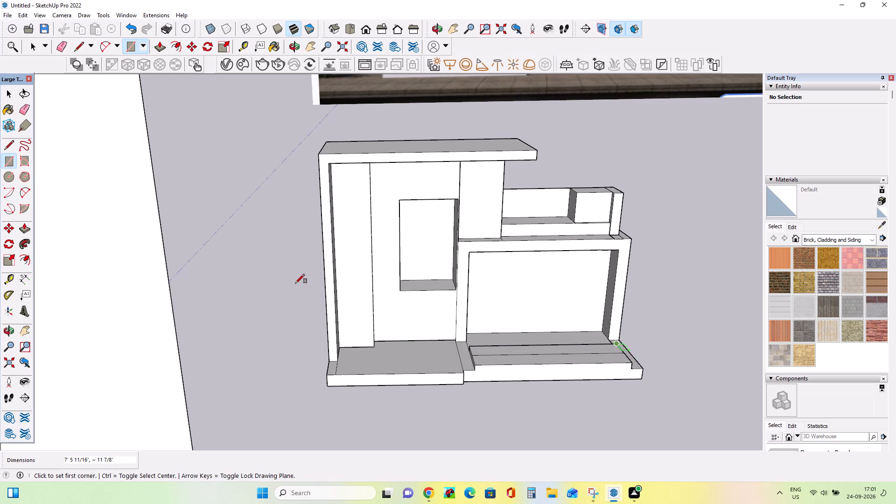
{"action": "left_click", "coordinate": [25, 226]}
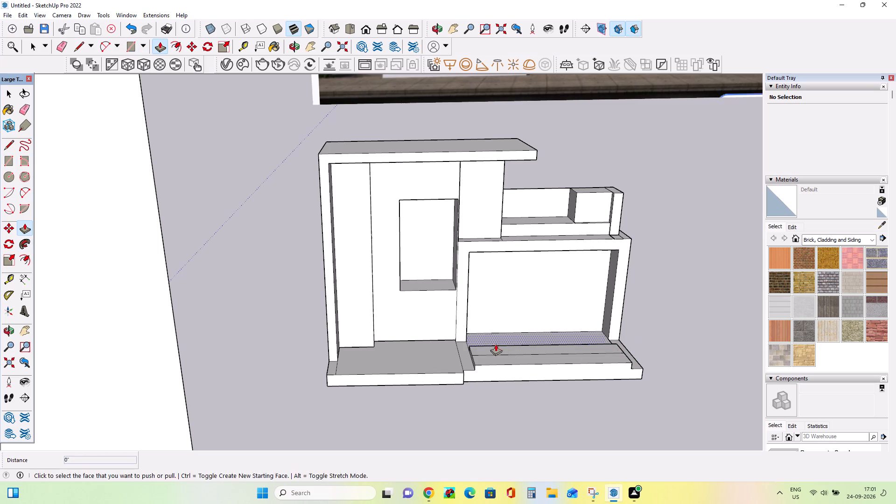
{"action": "left_click", "coordinate": [503, 347]}
{"action": "left_click", "coordinate": [503, 342]}
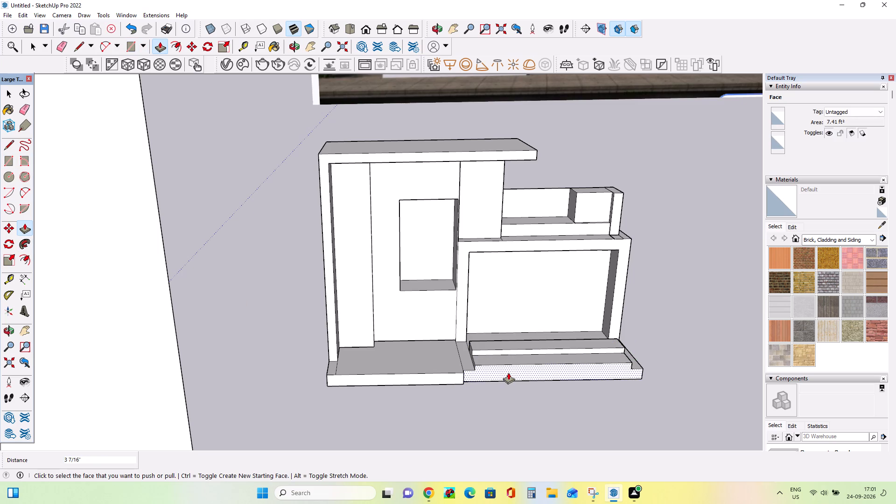
Draw a line about 7' 5 11/16" long under the lower step's riser and pull the base front face outward about 2 3/4".
{"action": "left_click", "coordinate": [7, 147]}
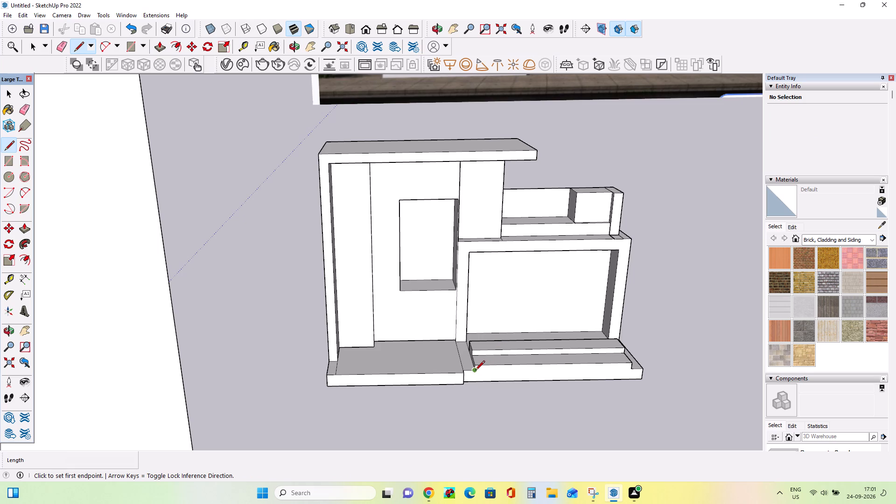
{"action": "left_click", "coordinate": [475, 371]}
{"action": "left_click", "coordinate": [630, 370]}
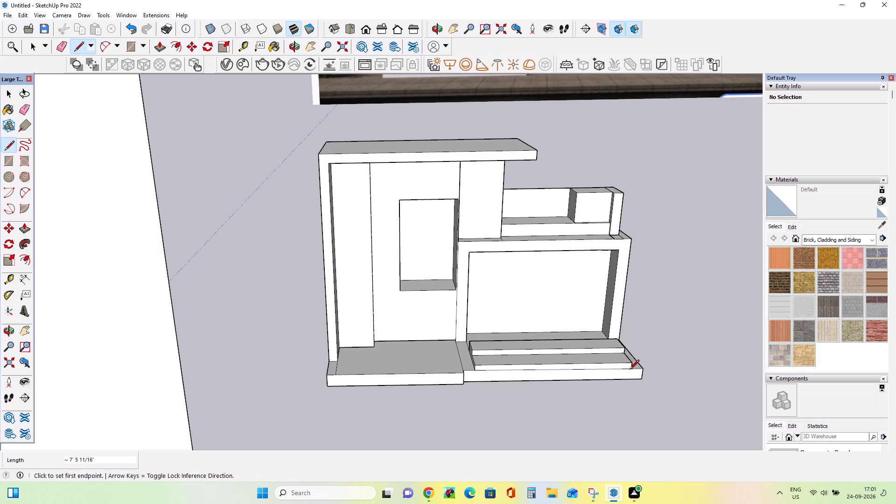
{"action": "left_click", "coordinate": [27, 229]}
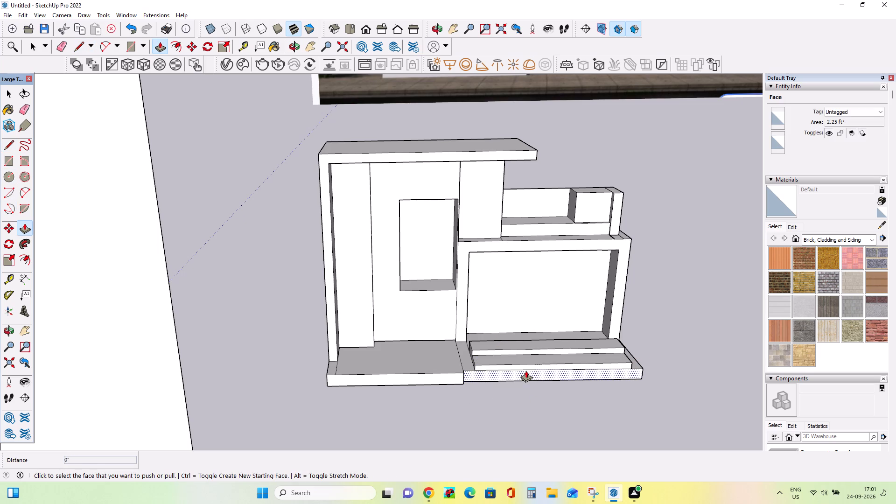
{"action": "left_click", "coordinate": [526, 371]}
{"action": "left_click", "coordinate": [526, 377]}
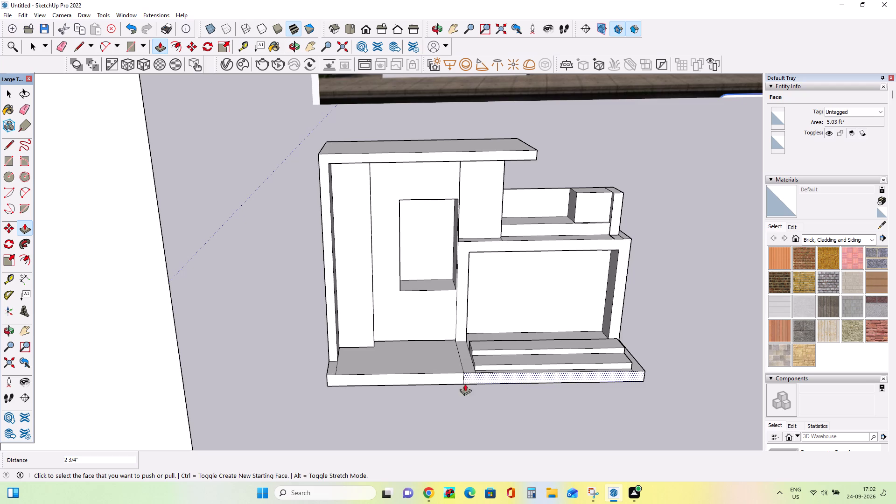
Pull the front face of the adjoining platform beside the porch steps outward about 5 1/8".
{"action": "left_click", "coordinate": [438, 377]}
{"action": "left_click", "coordinate": [439, 381]}
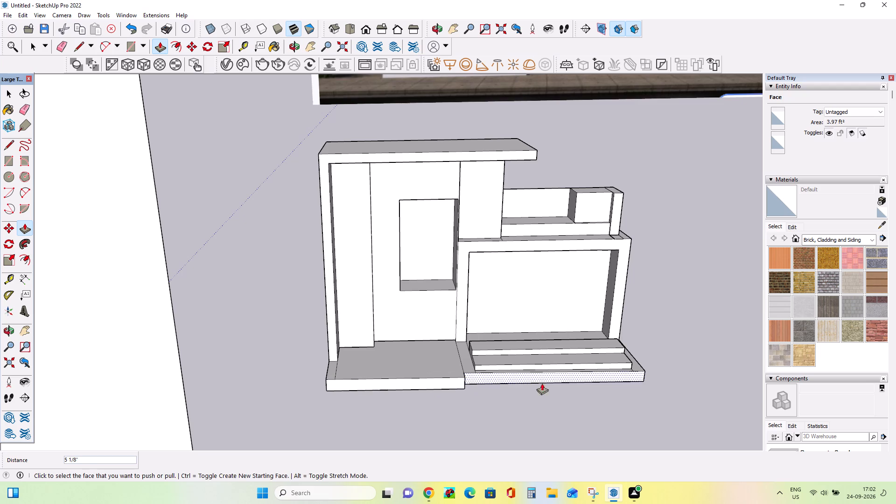
Raise the lower porch step's tread about 15/16".
{"action": "left_click", "coordinate": [563, 358]}
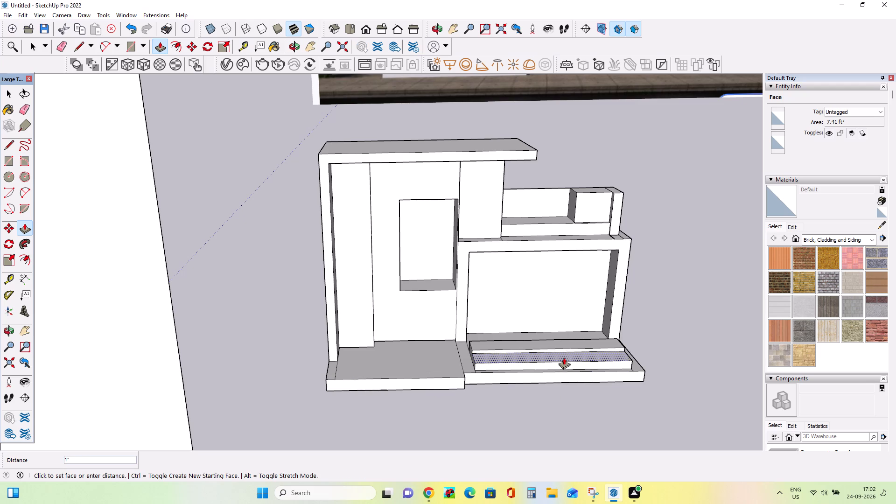
{"action": "left_click", "coordinate": [564, 357]}
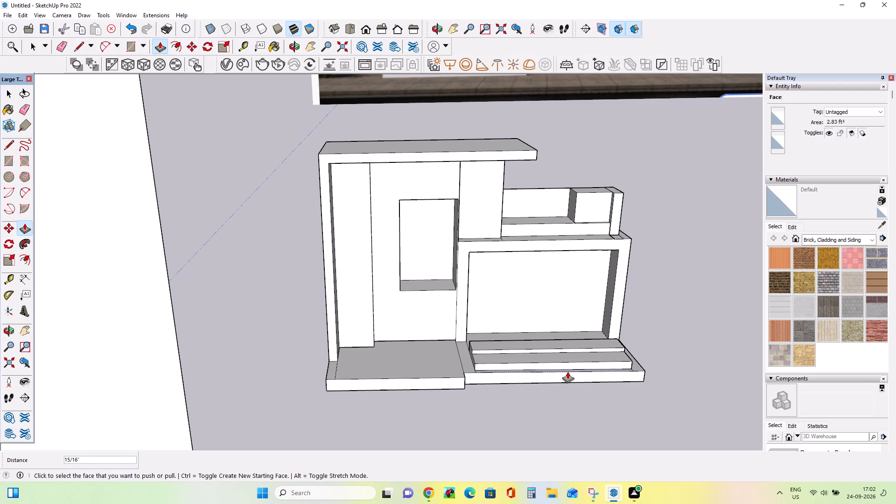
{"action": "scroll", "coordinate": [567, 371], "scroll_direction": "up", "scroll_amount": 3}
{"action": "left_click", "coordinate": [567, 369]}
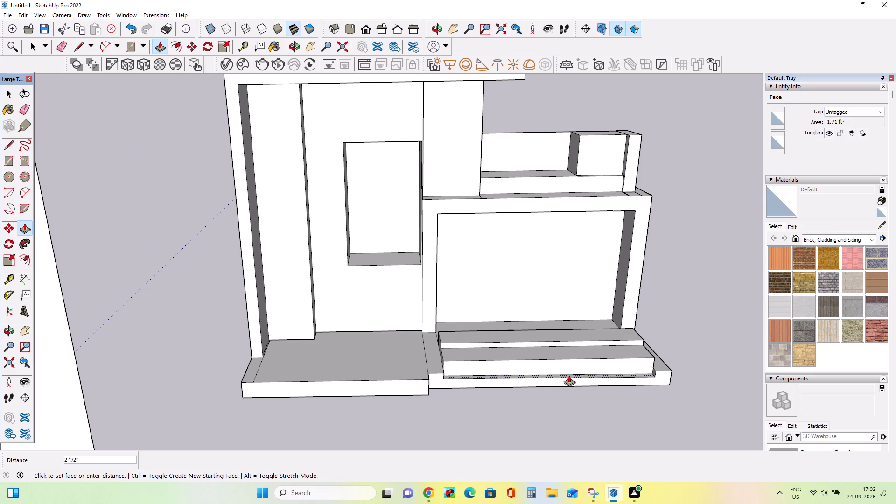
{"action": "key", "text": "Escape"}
Raise the upper porch step's tread about 2 1/16" and bring it back down about 7/8".
{"action": "middle_click_drag", "start_coordinate": [673, 363], "coordinate": [676, 387]}
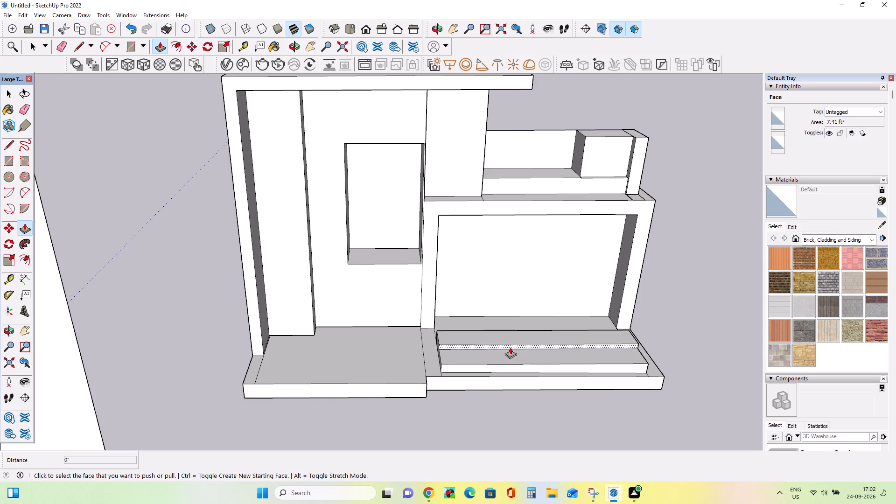
{"action": "left_click", "coordinate": [510, 336]}
{"action": "left_click", "coordinate": [511, 333]}
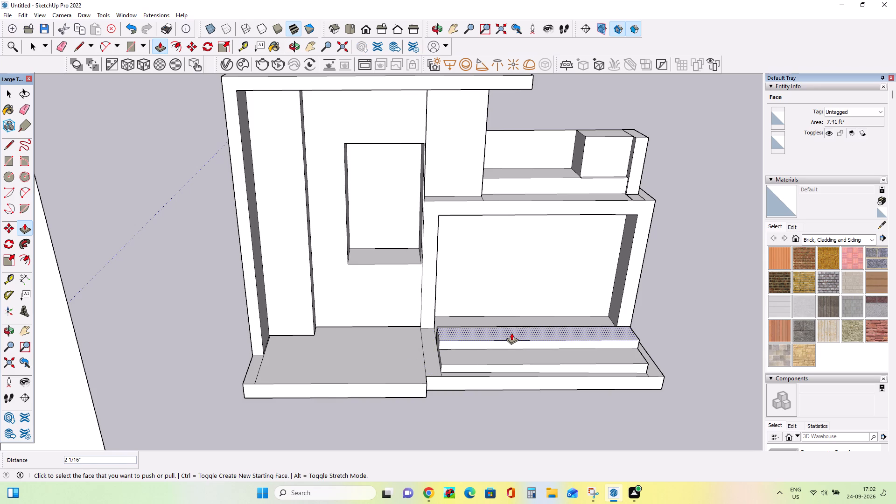
{"action": "left_click", "coordinate": [511, 333]}
{"action": "left_click", "coordinate": [513, 335]}
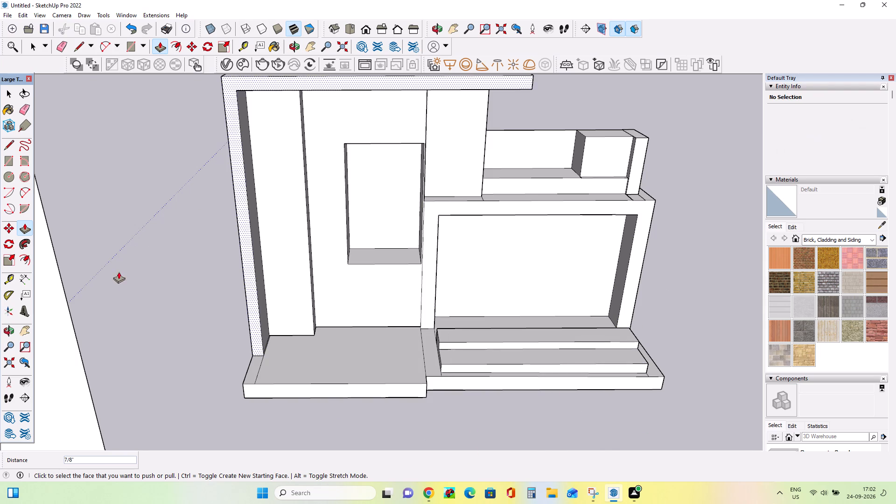
Draw a vertical line about 4' 11 3/8" long on the porch's back wall near its left post, from floor to ceiling.
{"action": "left_click", "coordinate": [5, 145]}
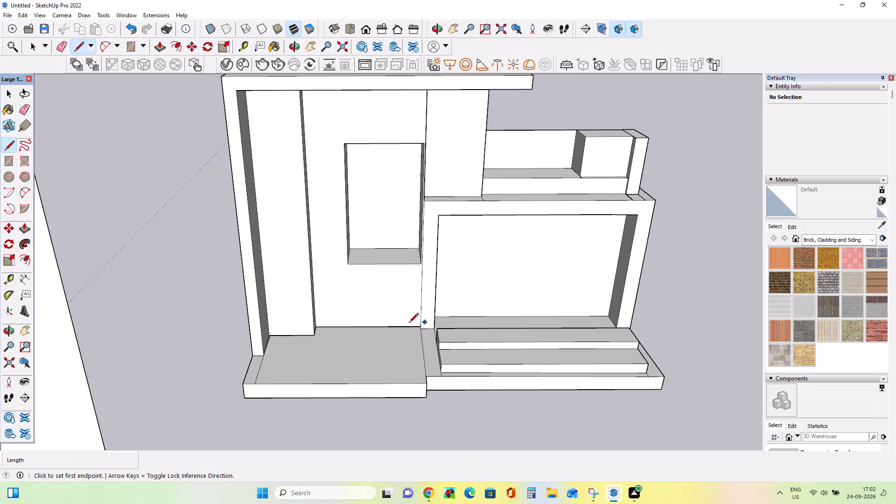
{"action": "left_click", "coordinate": [474, 316]}
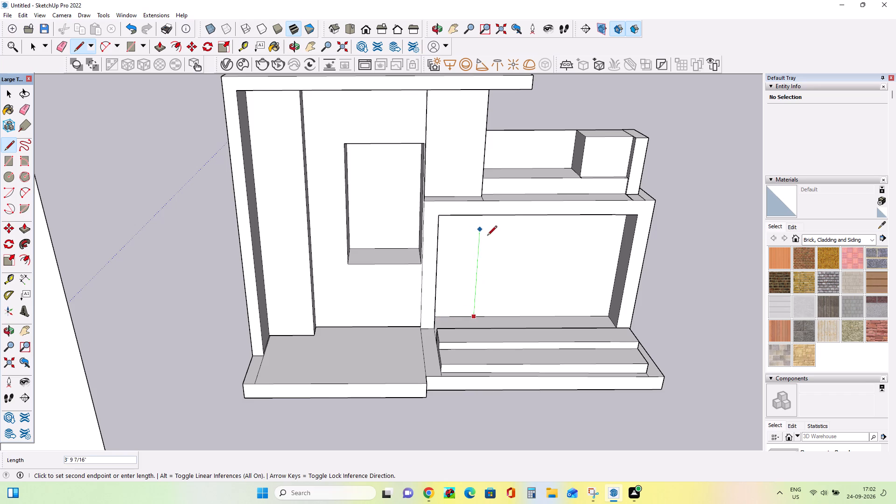
{"action": "middle_click_drag", "start_coordinate": [490, 238], "coordinate": [476, 95]}
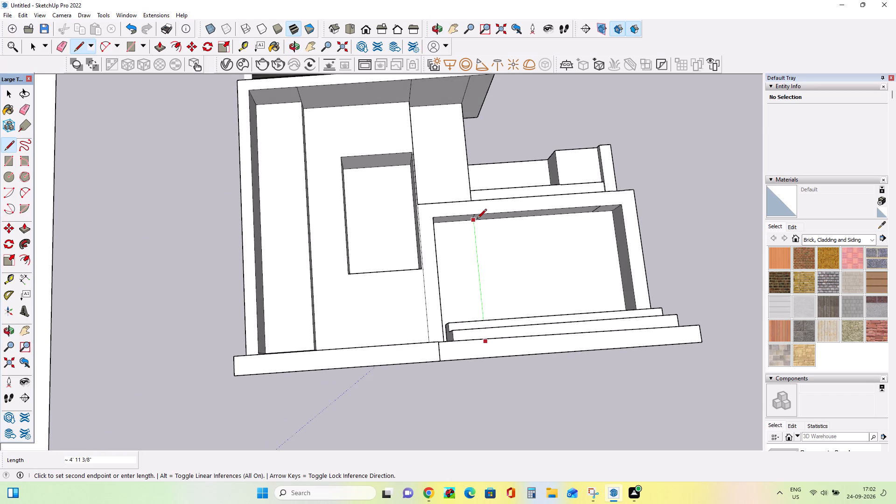
{"action": "left_click", "coordinate": [477, 219]}
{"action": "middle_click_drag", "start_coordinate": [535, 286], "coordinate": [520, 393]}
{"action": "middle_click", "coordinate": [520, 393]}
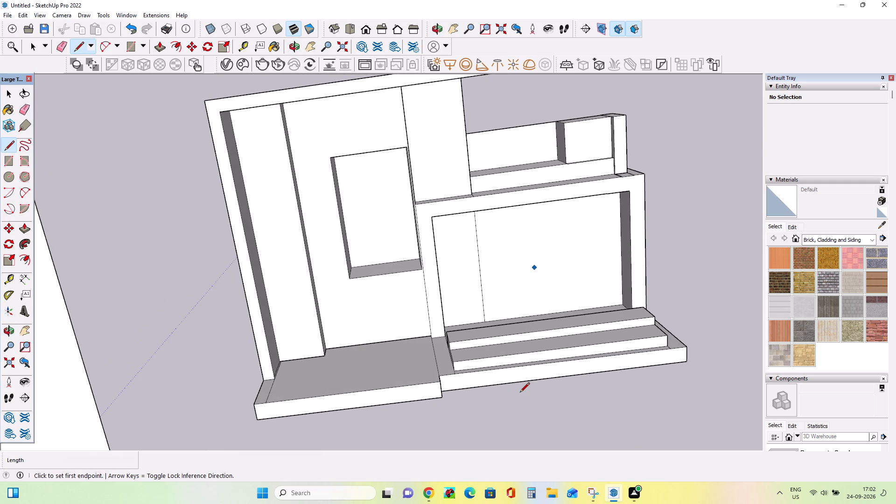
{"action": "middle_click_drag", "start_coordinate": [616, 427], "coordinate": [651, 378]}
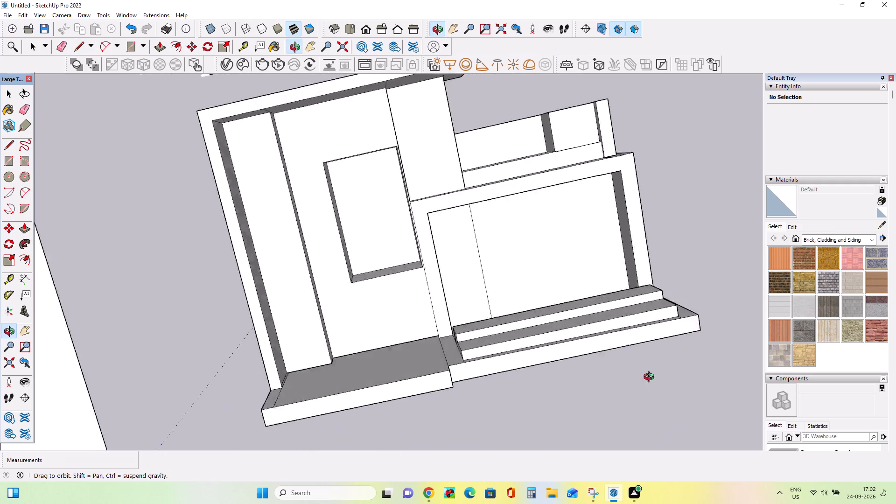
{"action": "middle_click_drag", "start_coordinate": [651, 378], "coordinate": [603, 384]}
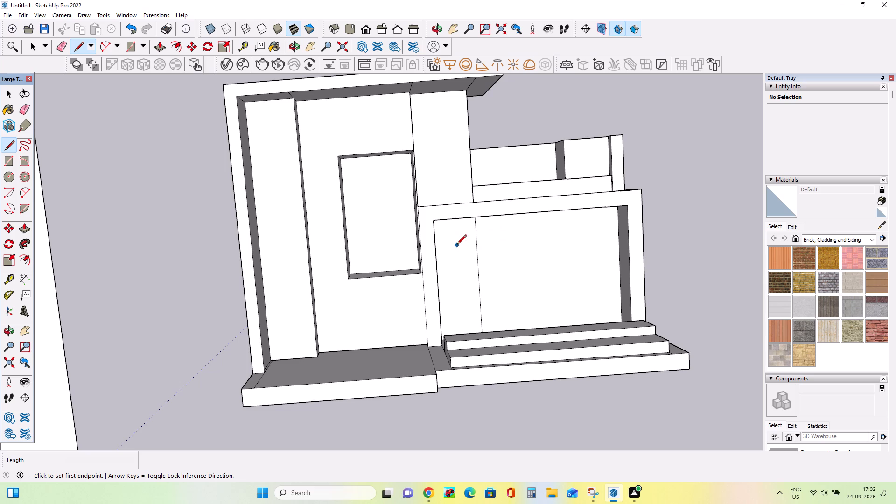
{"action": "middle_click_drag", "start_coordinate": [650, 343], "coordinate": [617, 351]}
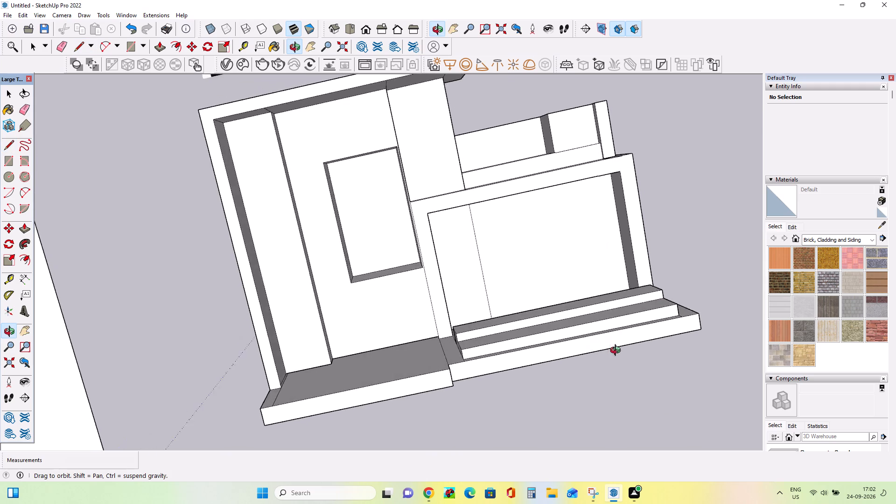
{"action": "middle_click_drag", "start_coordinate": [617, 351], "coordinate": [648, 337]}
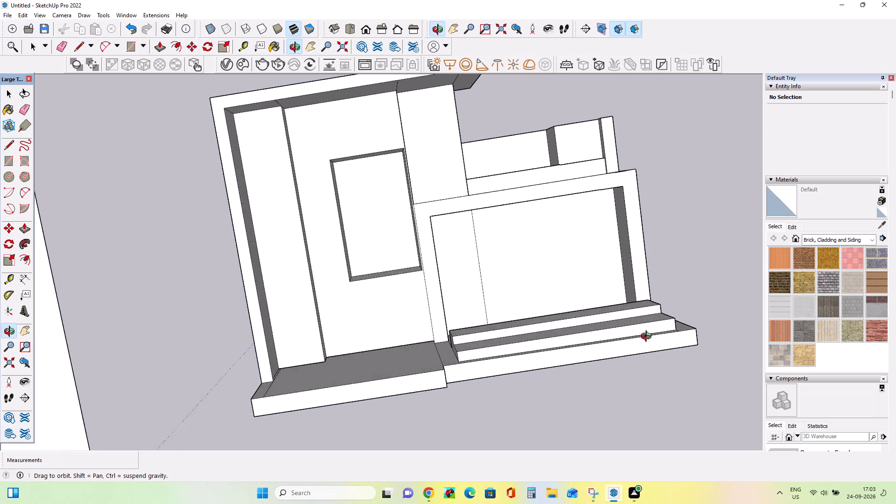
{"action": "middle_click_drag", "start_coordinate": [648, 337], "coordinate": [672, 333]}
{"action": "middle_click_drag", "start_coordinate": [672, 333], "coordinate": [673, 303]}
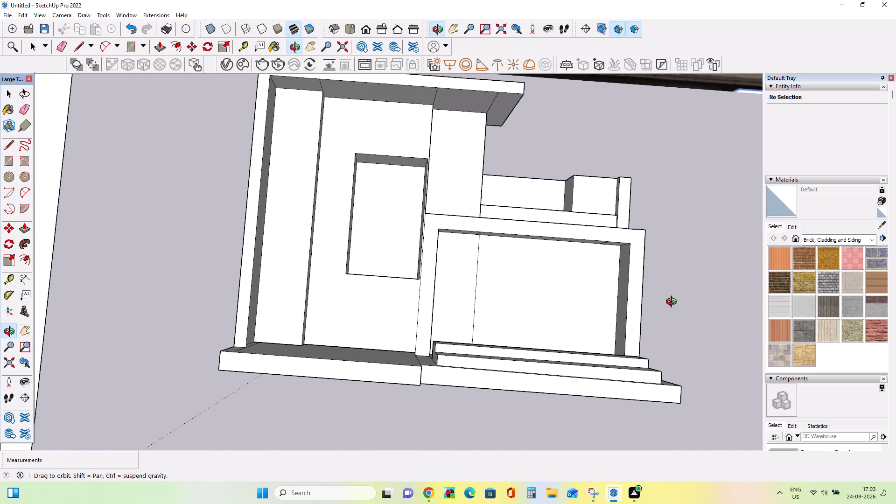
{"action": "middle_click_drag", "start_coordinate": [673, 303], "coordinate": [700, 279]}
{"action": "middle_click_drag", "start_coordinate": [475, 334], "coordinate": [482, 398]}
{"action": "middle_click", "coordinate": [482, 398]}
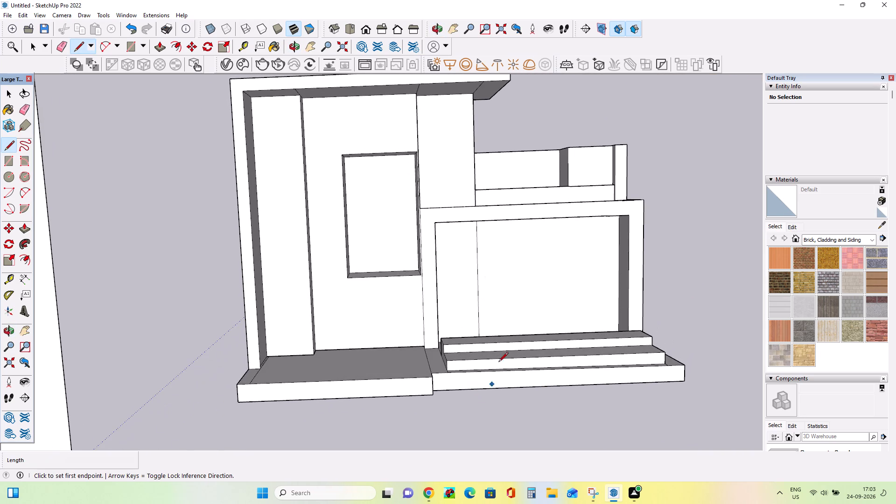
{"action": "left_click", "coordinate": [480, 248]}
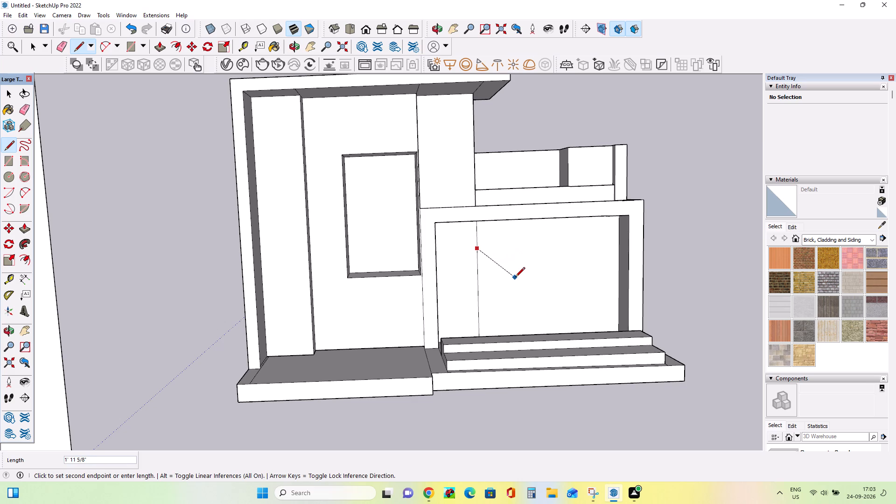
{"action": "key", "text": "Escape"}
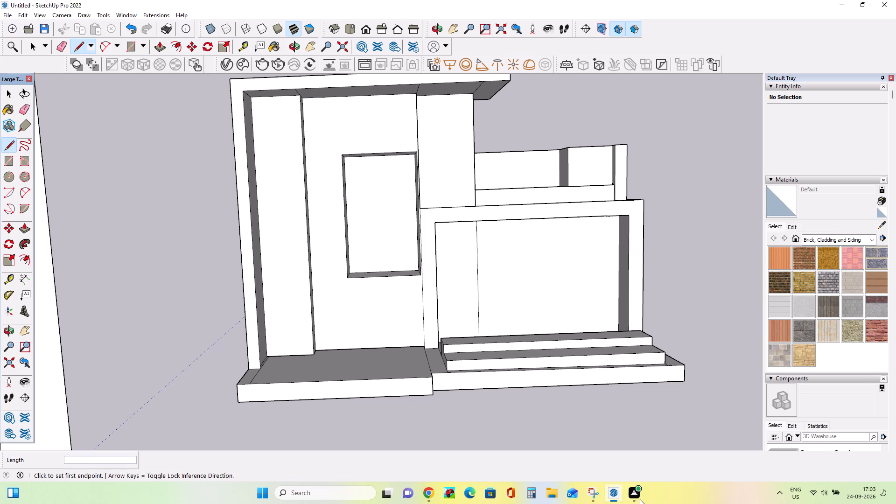
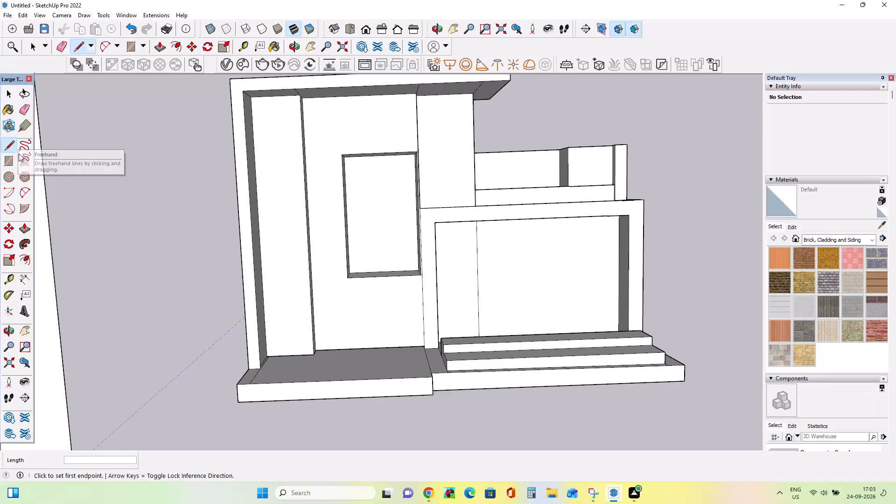
Draw two upright rectangles on the porch's back wall, about 2' 3 3/8" by 8 1/4" at the dividing line and 2' 9 5/16" by 11 3/16".
{"action": "left_click", "coordinate": [10, 166]}
{"action": "left_click", "coordinate": [476, 248]}
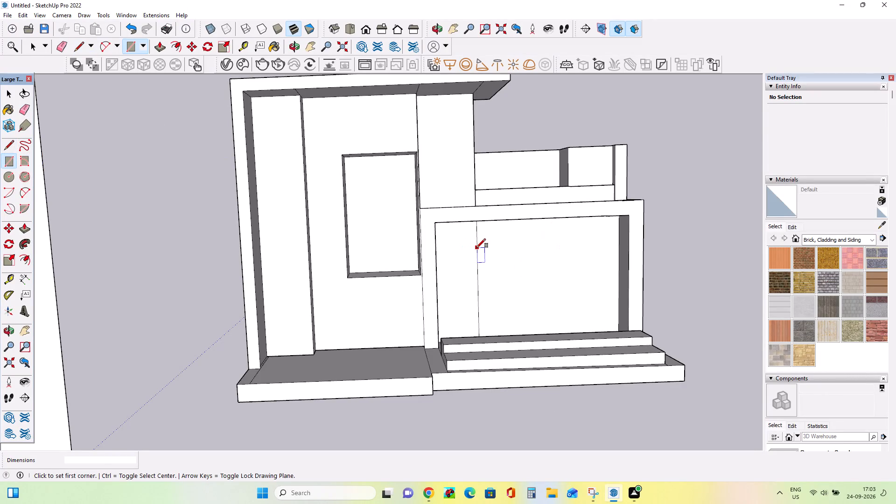
{"action": "left_click", "coordinate": [495, 303]}
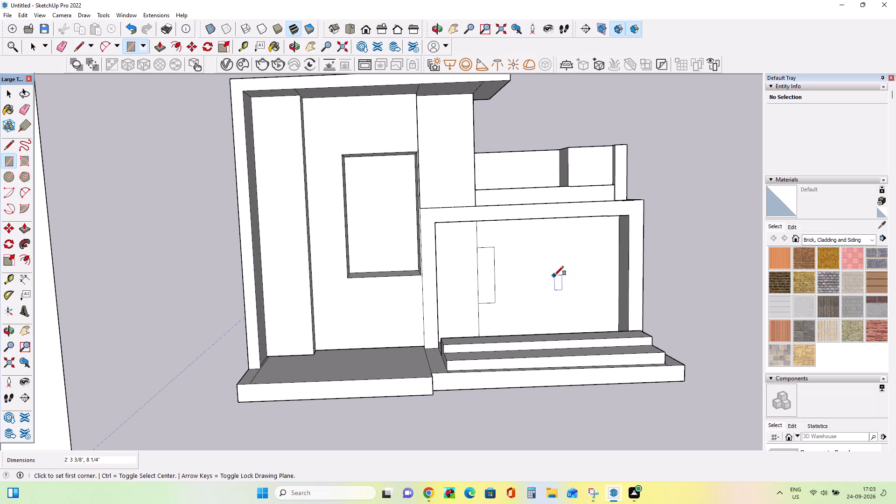
{"action": "left_click", "coordinate": [514, 248]}
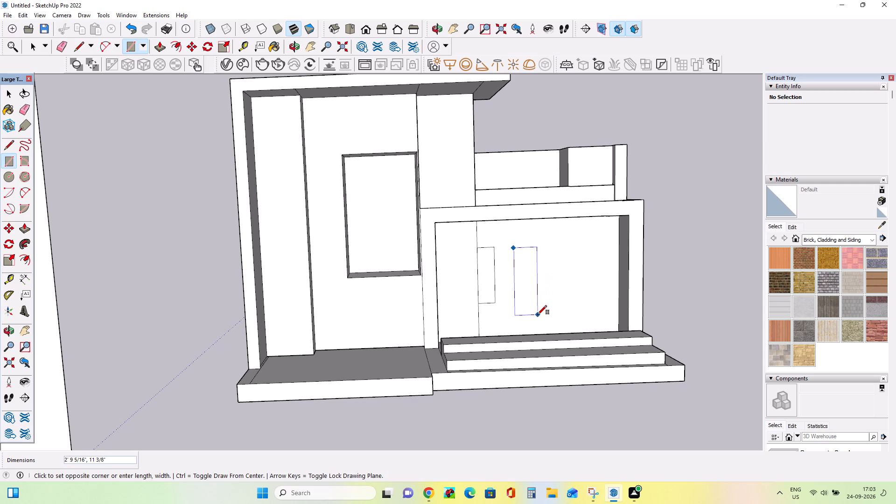
{"action": "left_click", "coordinate": [538, 315]}
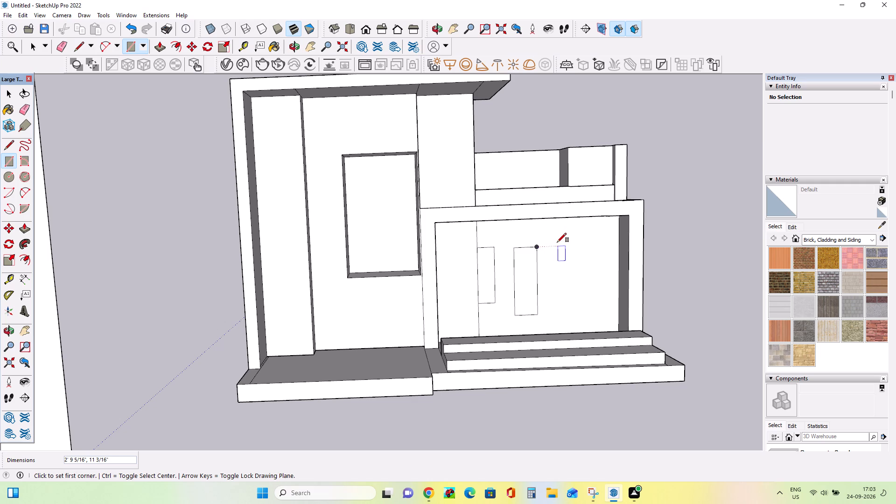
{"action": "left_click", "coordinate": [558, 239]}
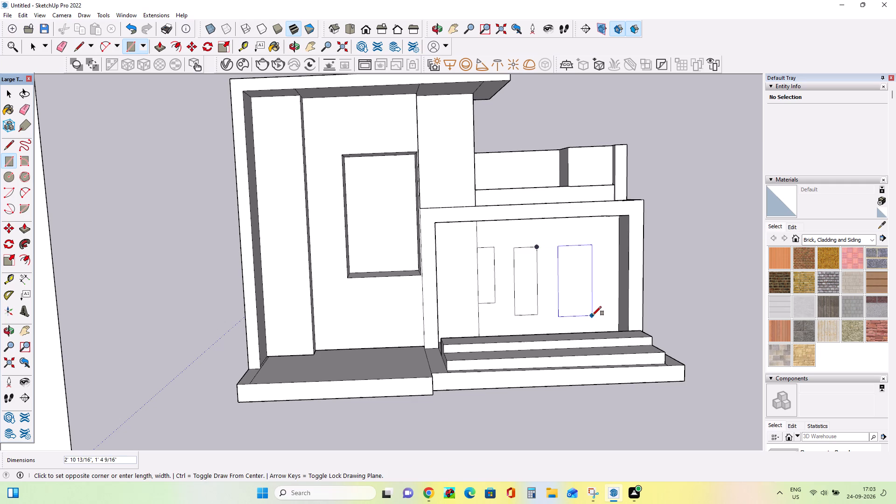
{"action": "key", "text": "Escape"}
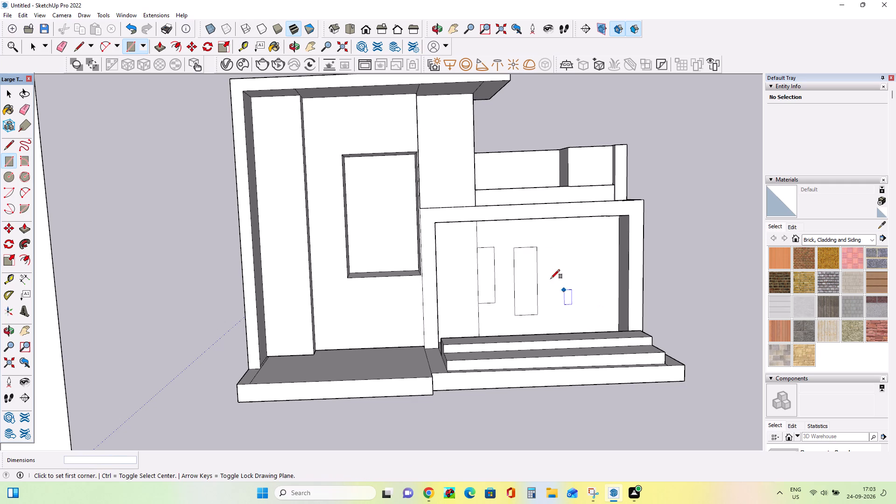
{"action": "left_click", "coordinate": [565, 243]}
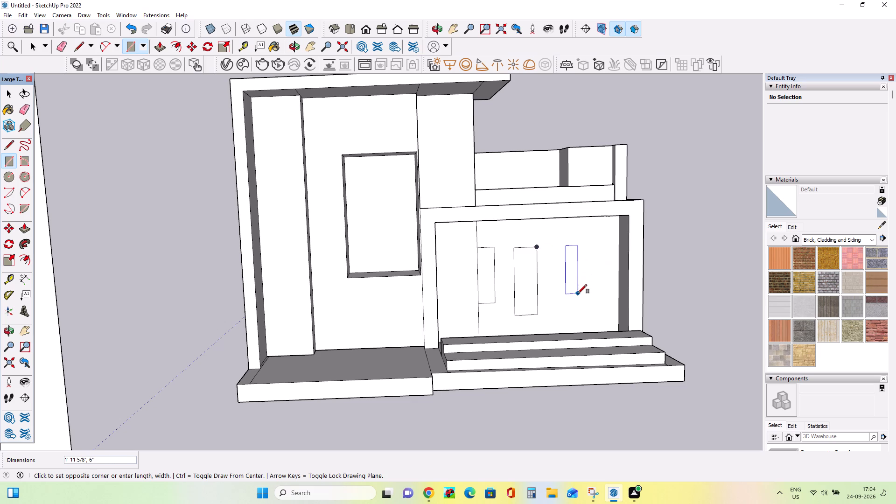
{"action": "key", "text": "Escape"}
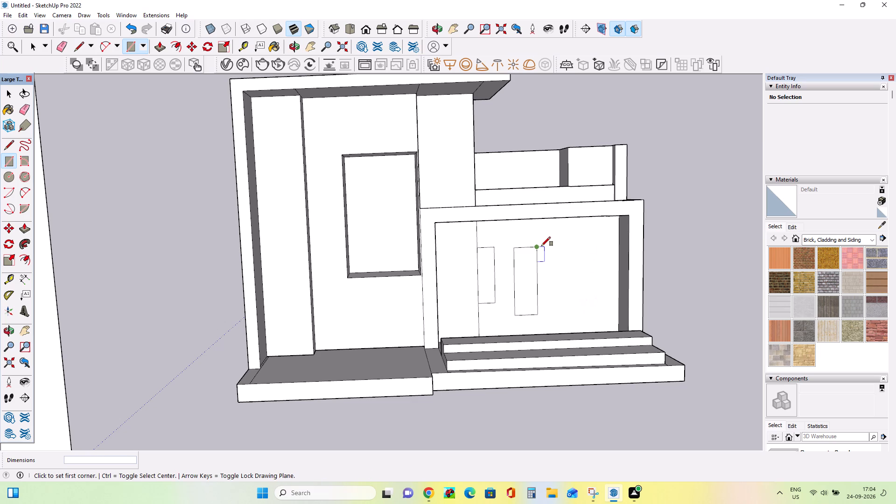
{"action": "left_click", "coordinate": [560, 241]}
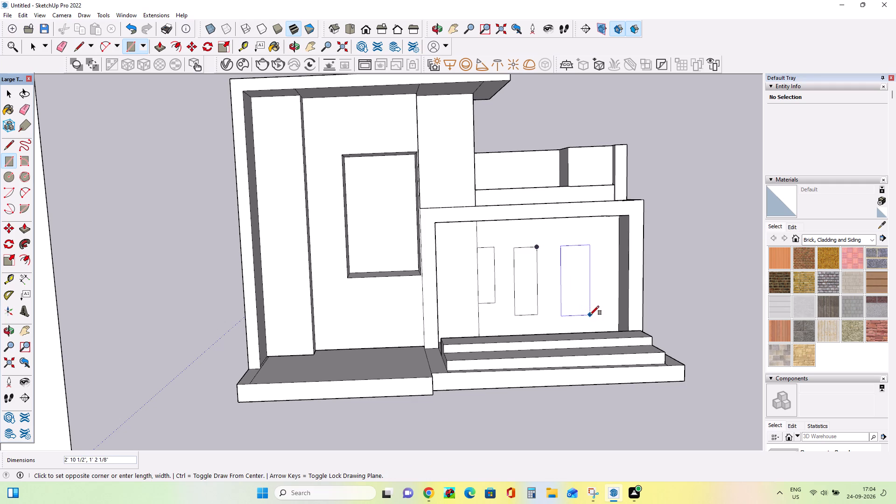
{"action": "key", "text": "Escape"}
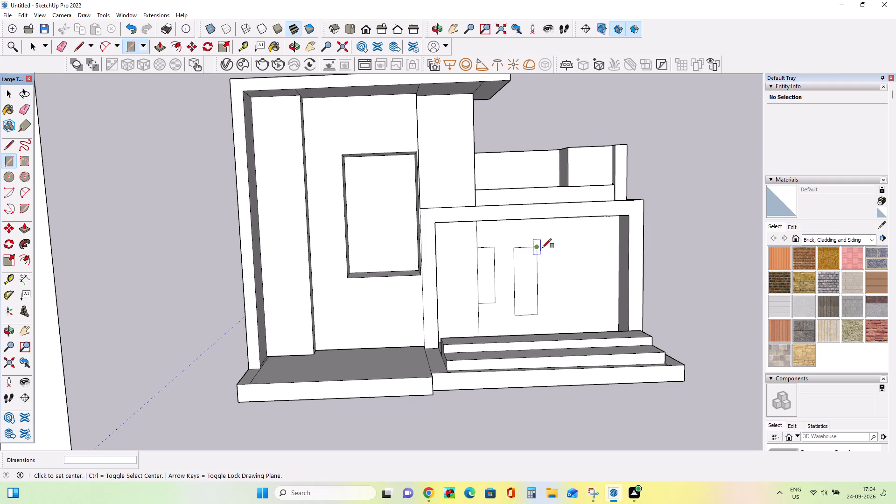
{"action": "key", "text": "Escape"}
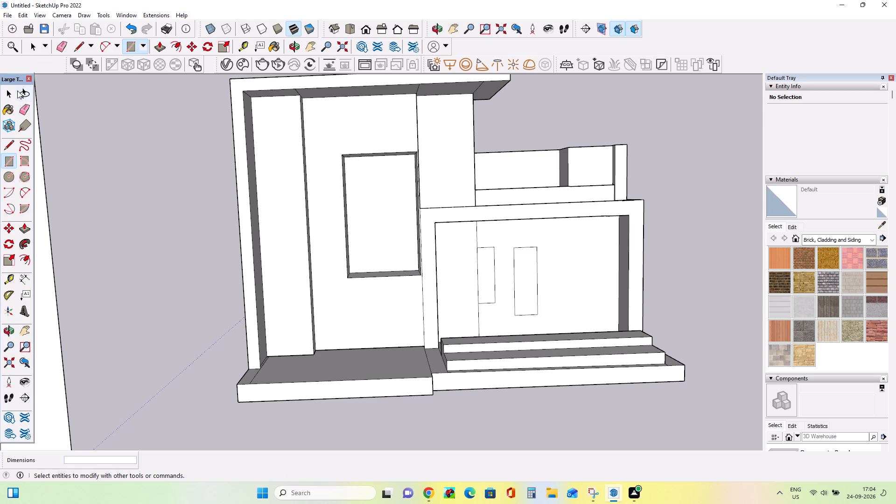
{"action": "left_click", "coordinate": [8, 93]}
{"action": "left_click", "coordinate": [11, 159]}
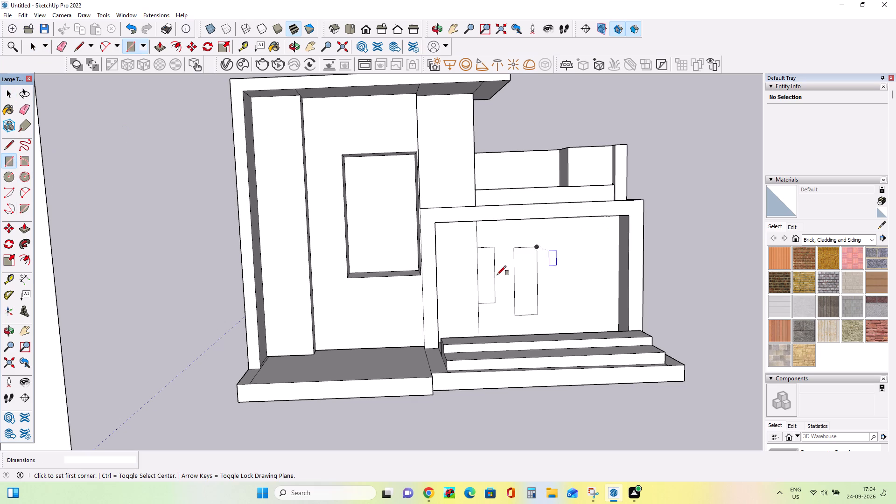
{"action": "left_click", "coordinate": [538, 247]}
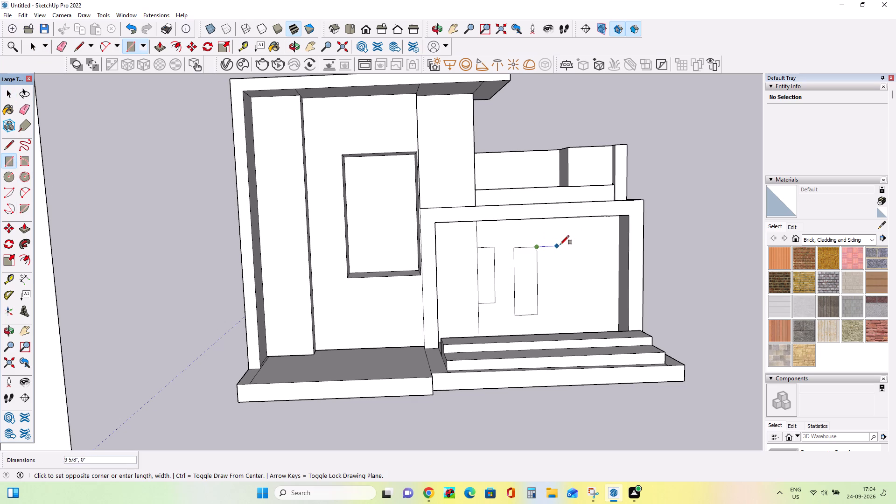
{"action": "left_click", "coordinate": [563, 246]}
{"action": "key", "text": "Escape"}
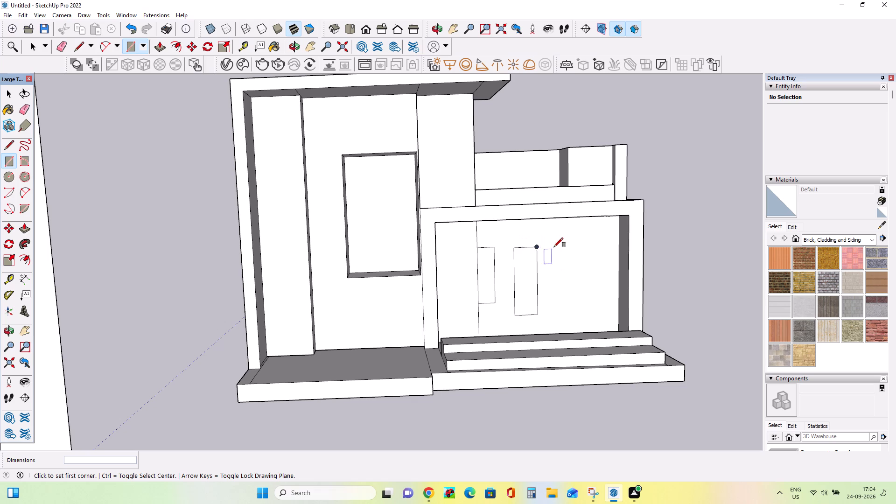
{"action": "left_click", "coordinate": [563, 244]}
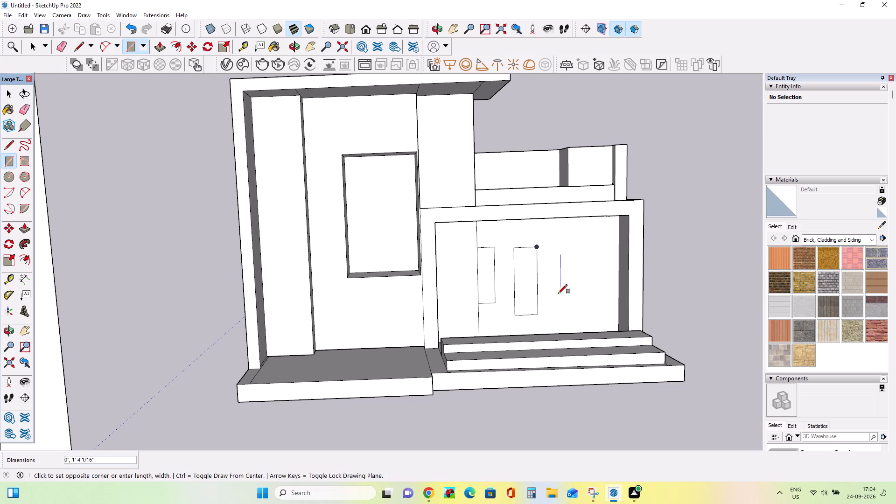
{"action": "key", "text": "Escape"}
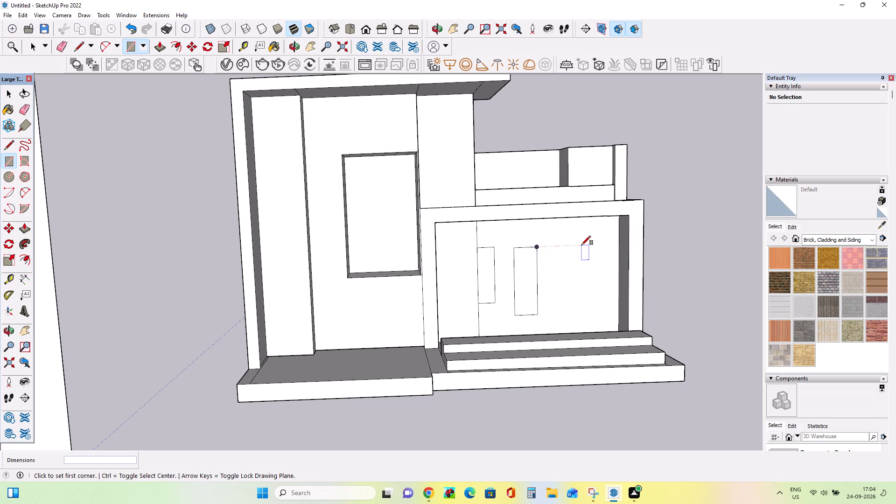
Draw a third, larger upright rectangle about 3' 1/8" by 1' 2 1/2" on the back wall, between the others and the shaded side wall.
{"action": "left_click", "coordinate": [581, 245]}
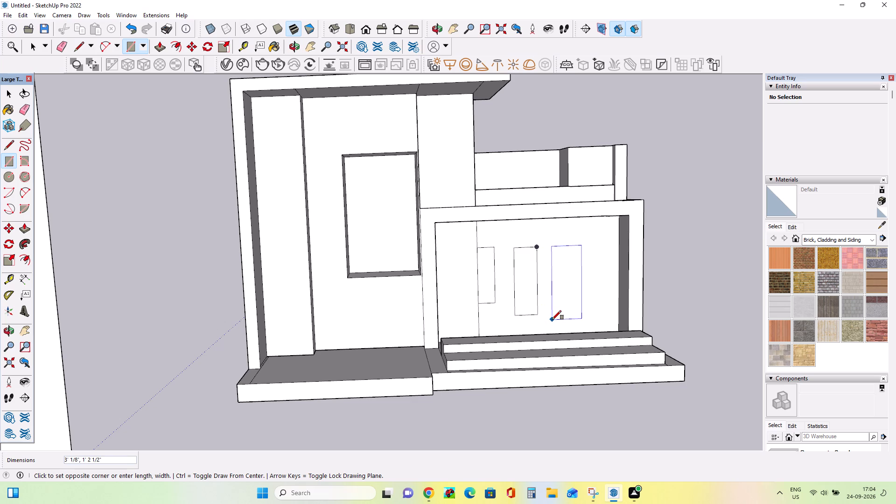
{"action": "left_click", "coordinate": [552, 320]}
Push the porch's back wall around the three rectangles inward about 1' 4 1/16".
{"action": "middle_click_drag", "start_coordinate": [519, 283], "coordinate": [534, 334]}
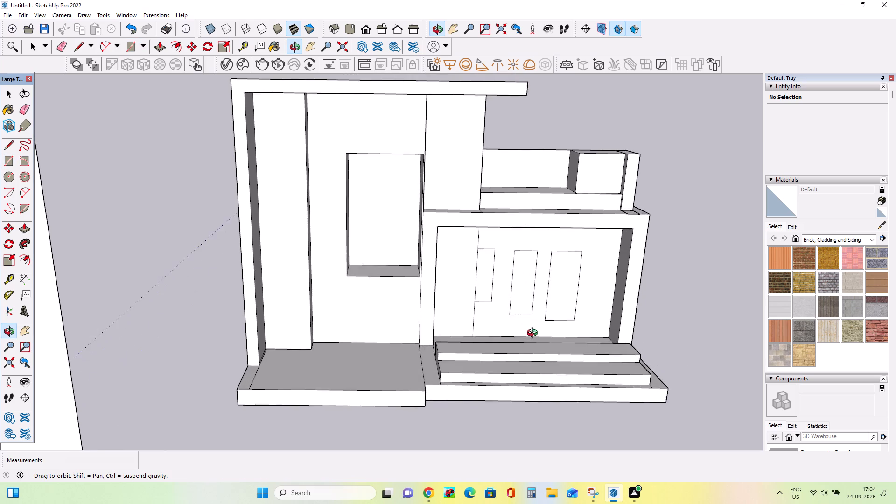
{"action": "middle_click_drag", "start_coordinate": [534, 334], "coordinate": [453, 289]}
{"action": "middle_click_drag", "start_coordinate": [453, 289], "coordinate": [517, 303]}
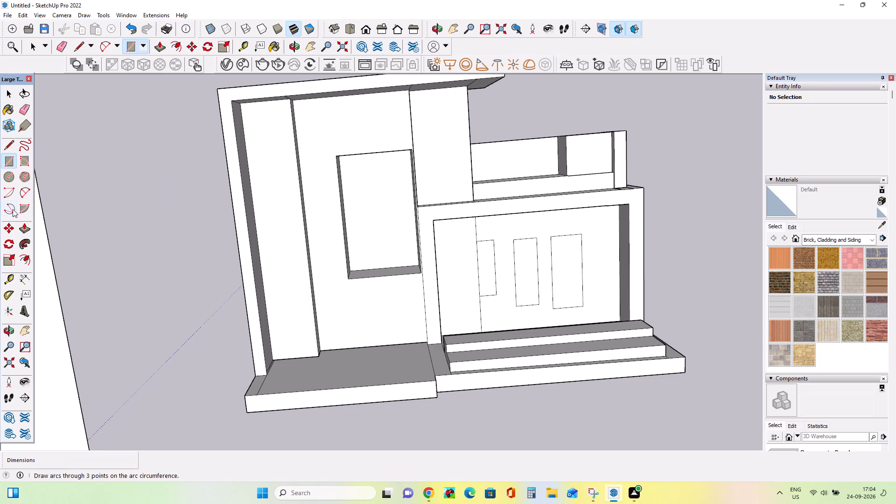
{"action": "left_click", "coordinate": [23, 226]}
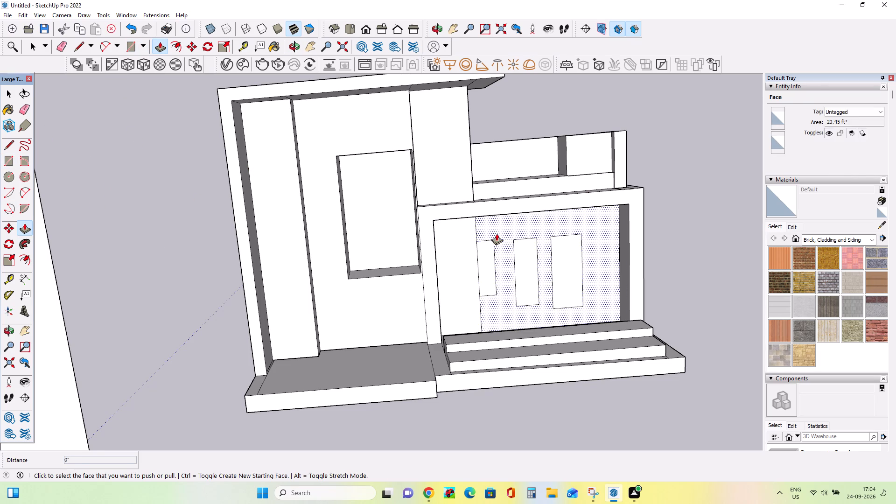
{"action": "left_click", "coordinate": [497, 233]}
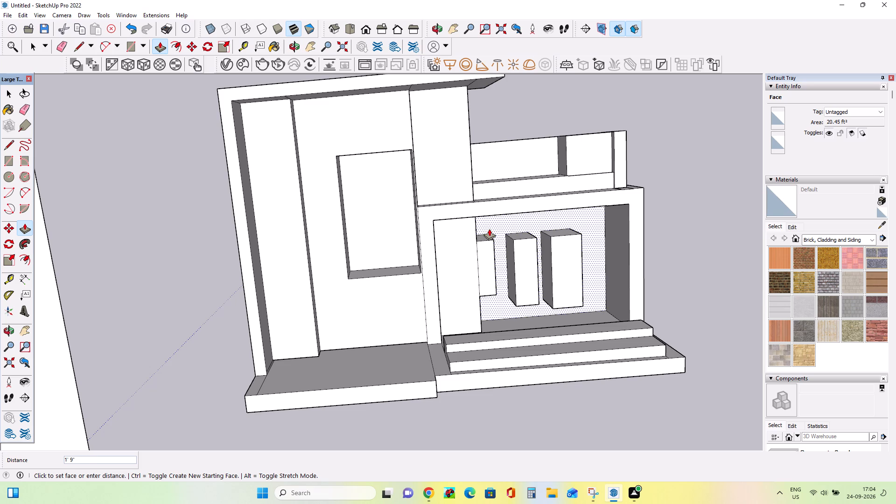
{"action": "left_click", "coordinate": [489, 231]}
Push the three protruding rectangular panels back flush with the recessed porch wall, about 1' 4 1/16" each, moving the smallest in two stages.
{"action": "left_click", "coordinate": [487, 251]}
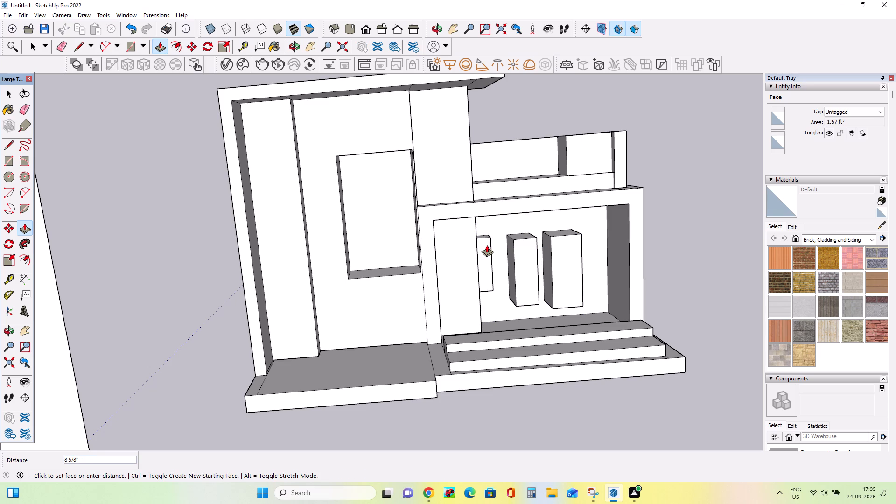
{"action": "left_click", "coordinate": [487, 245]}
{"action": "middle_click_drag", "start_coordinate": [607, 266], "coordinate": [622, 275]}
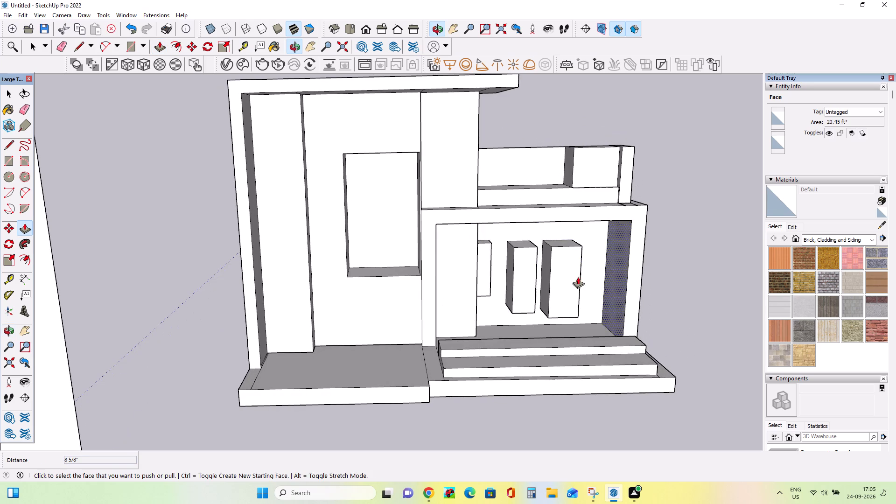
{"action": "left_click", "coordinate": [523, 270]}
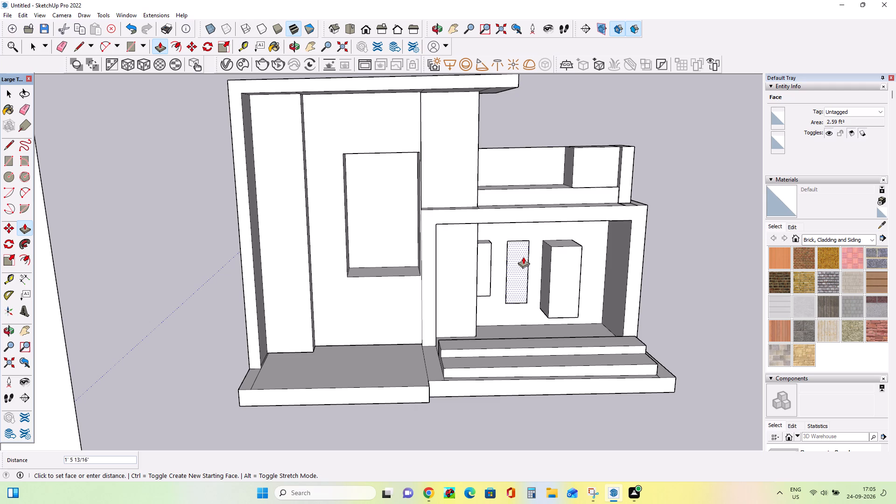
{"action": "left_click", "coordinate": [504, 261]}
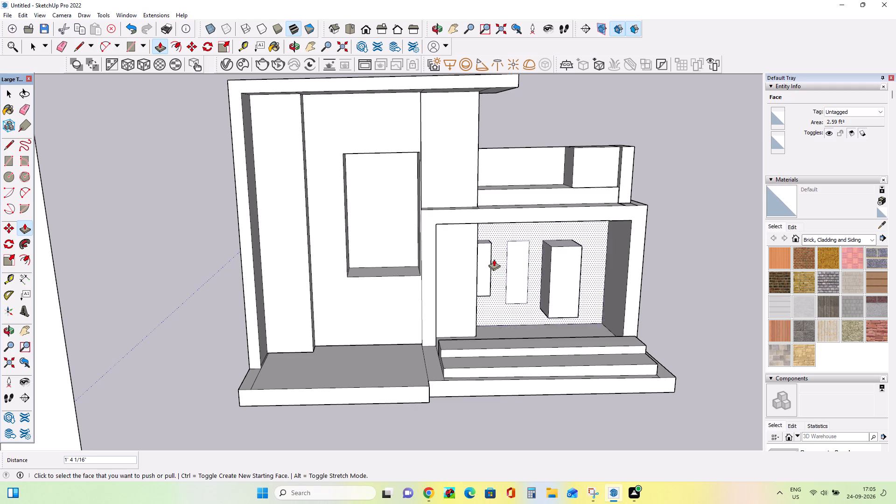
{"action": "left_click", "coordinate": [484, 256]}
{"action": "left_click", "coordinate": [503, 236]}
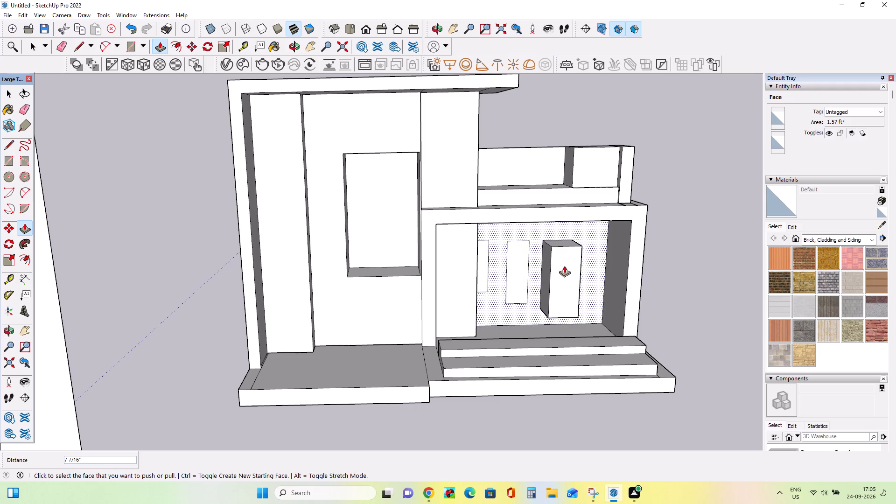
{"action": "left_click", "coordinate": [564, 266]}
{"action": "left_click", "coordinate": [539, 257]}
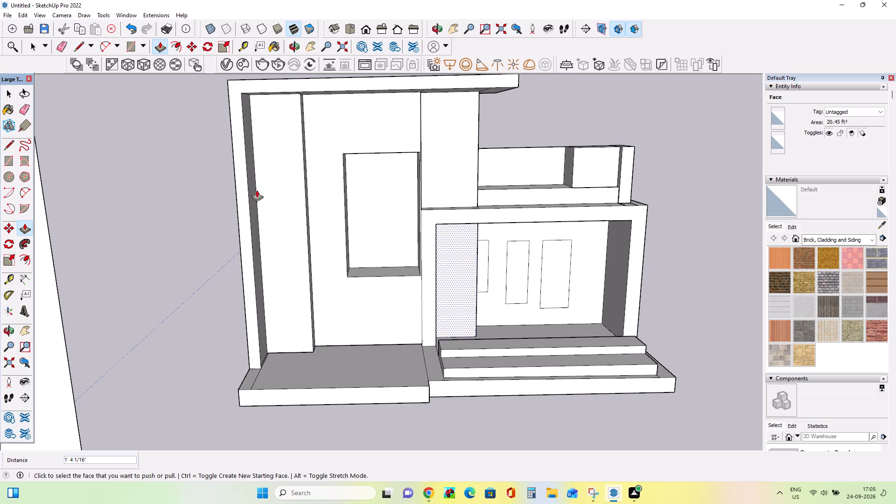
Draw an upright rectangle about 2' 1 3/16" by 9 13/16" on the inner face of the porch's shaded side wall.
{"action": "middle_click_drag", "start_coordinate": [338, 294], "coordinate": [314, 260]}
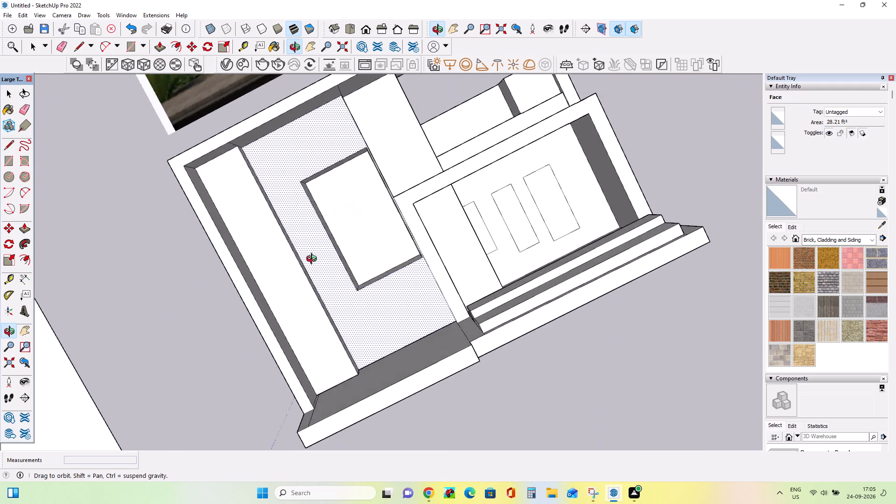
{"action": "middle_click_drag", "start_coordinate": [314, 260], "coordinate": [337, 261]}
{"action": "middle_click_drag", "start_coordinate": [378, 303], "coordinate": [400, 283]}
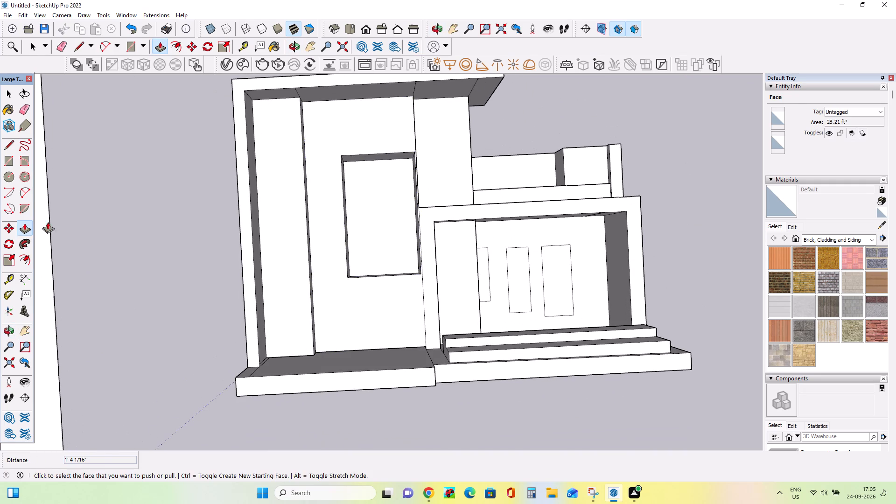
{"action": "left_click", "coordinate": [9, 162]}
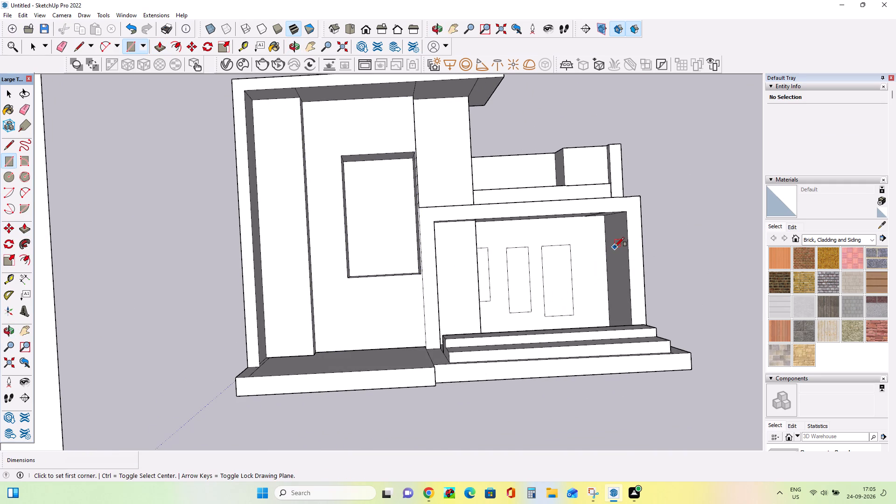
{"action": "middle_click_drag", "start_coordinate": [466, 295], "coordinate": [473, 273]}
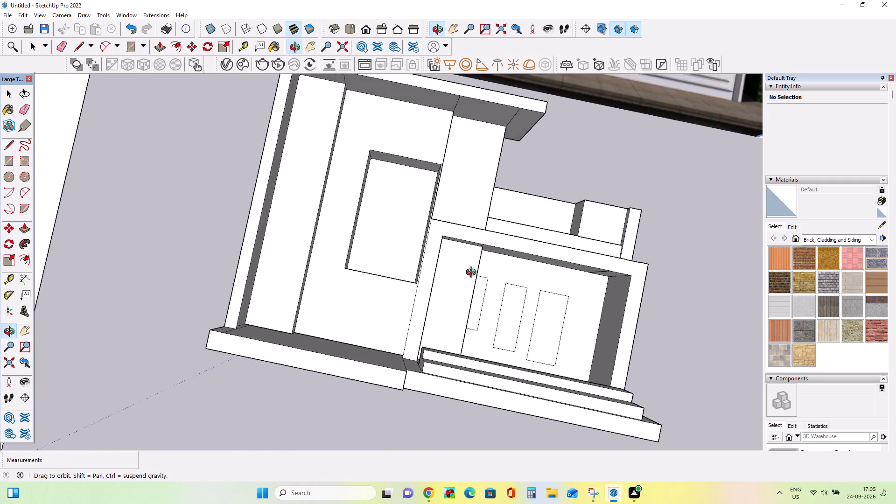
{"action": "middle_click_drag", "start_coordinate": [473, 273], "coordinate": [486, 216]}
{"action": "middle_click_drag", "start_coordinate": [448, 339], "coordinate": [509, 345]}
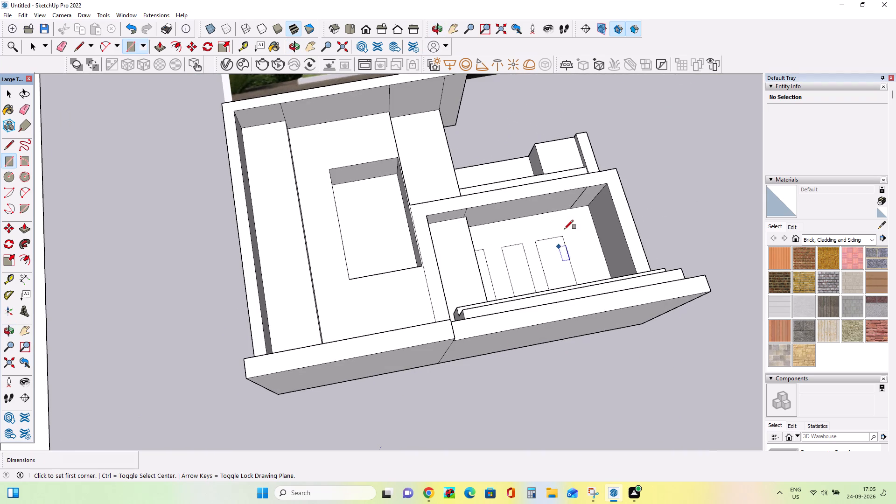
{"action": "left_click", "coordinate": [606, 217]}
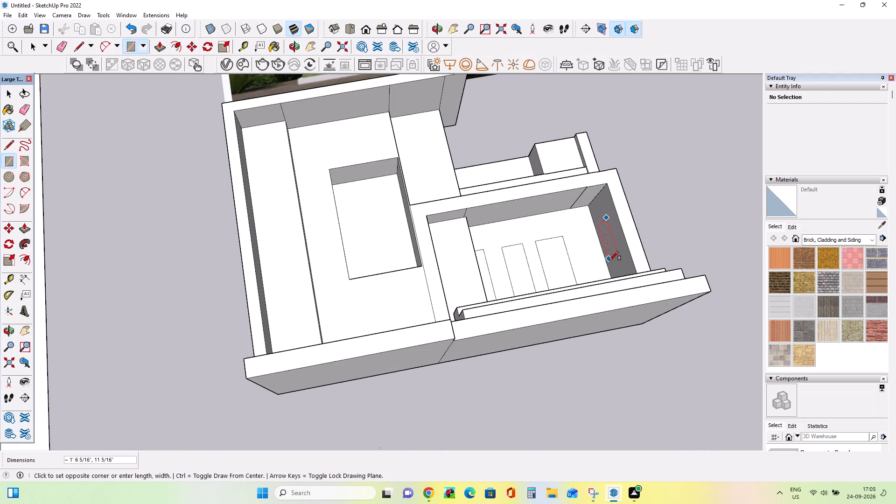
{"action": "left_click", "coordinate": [614, 271]}
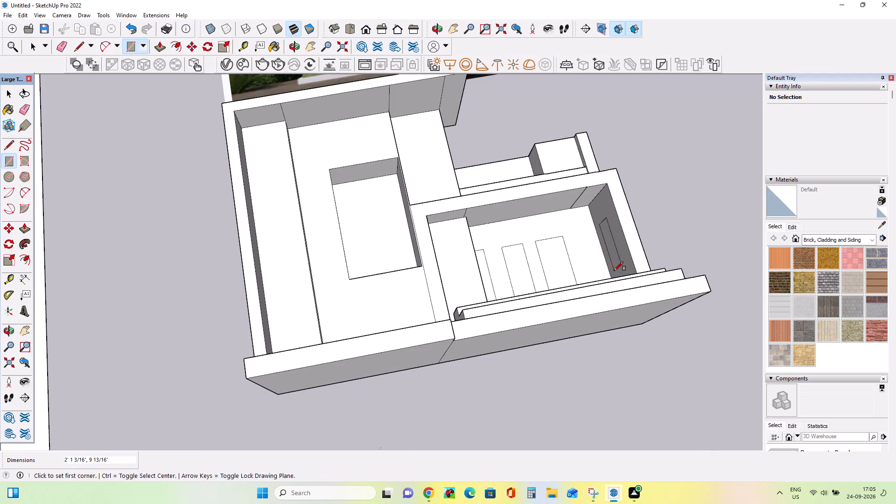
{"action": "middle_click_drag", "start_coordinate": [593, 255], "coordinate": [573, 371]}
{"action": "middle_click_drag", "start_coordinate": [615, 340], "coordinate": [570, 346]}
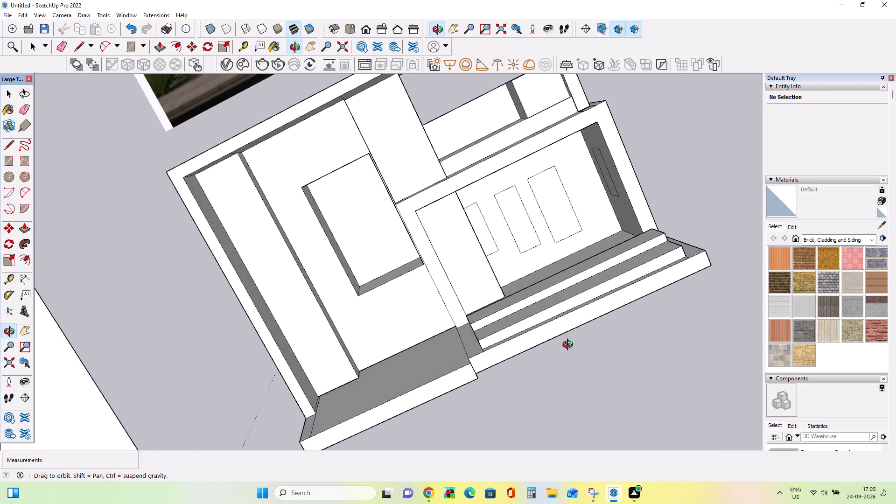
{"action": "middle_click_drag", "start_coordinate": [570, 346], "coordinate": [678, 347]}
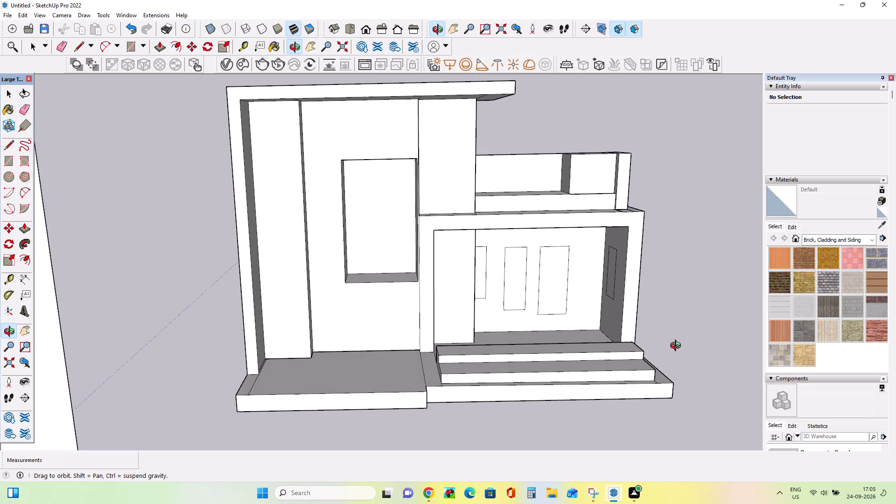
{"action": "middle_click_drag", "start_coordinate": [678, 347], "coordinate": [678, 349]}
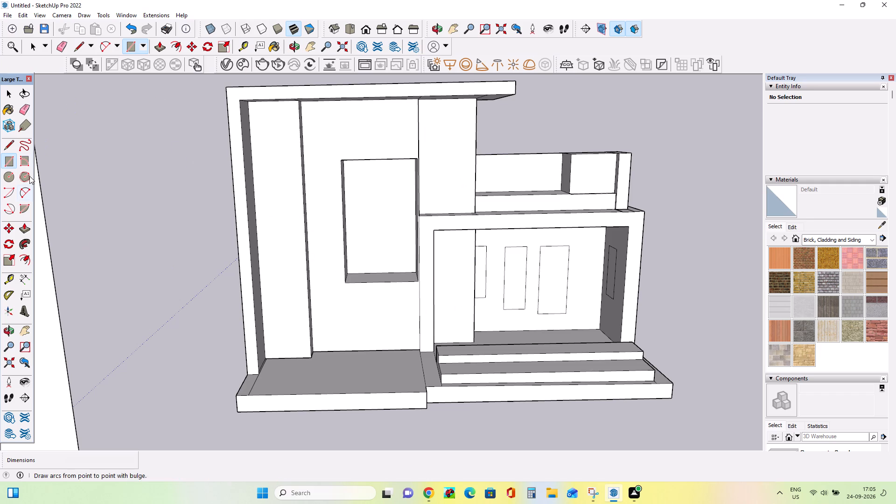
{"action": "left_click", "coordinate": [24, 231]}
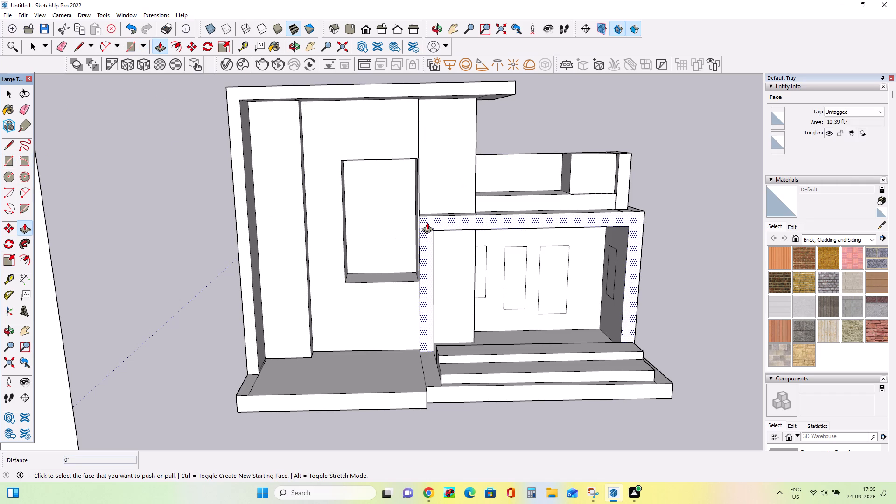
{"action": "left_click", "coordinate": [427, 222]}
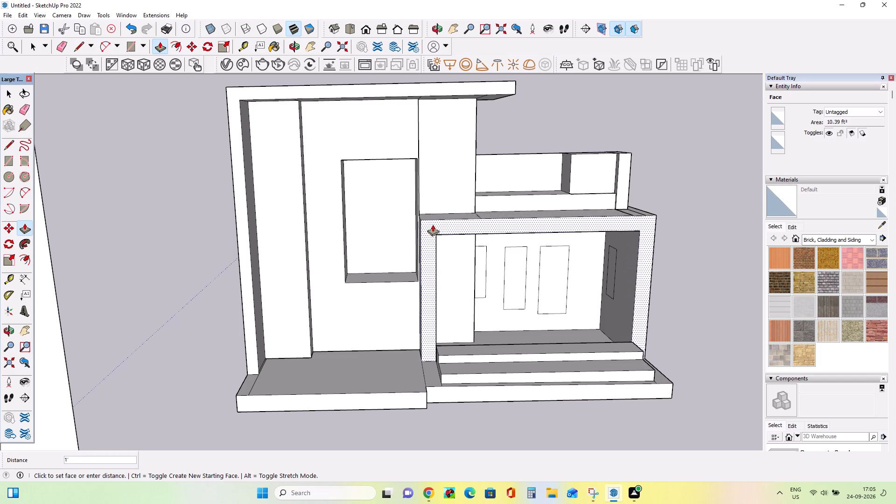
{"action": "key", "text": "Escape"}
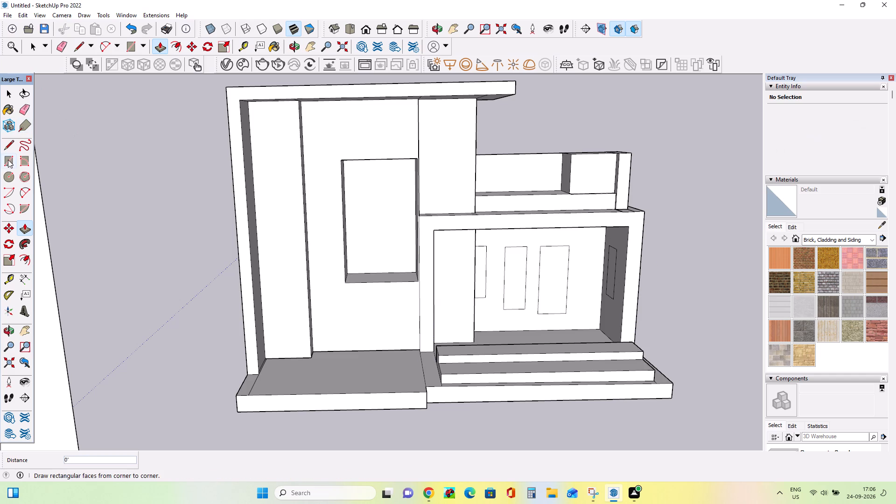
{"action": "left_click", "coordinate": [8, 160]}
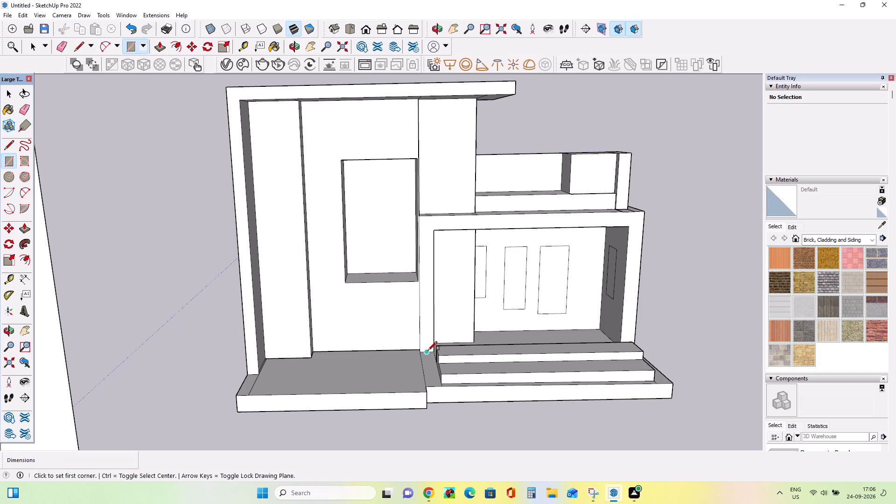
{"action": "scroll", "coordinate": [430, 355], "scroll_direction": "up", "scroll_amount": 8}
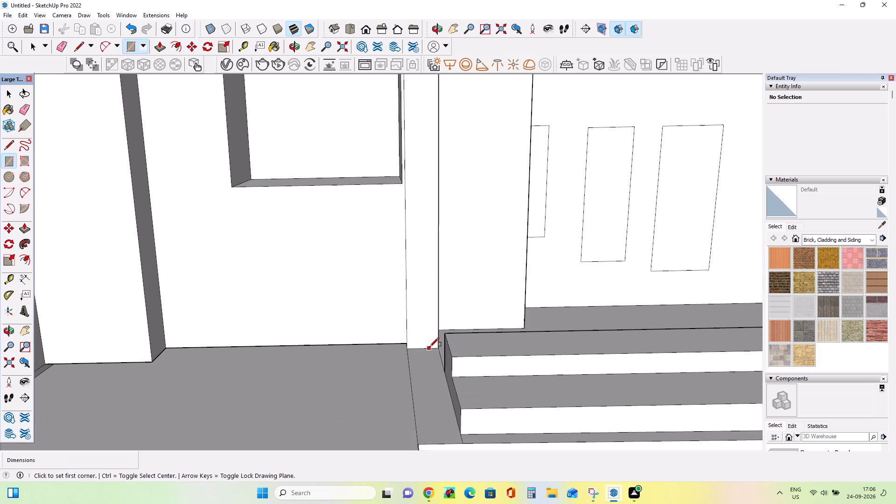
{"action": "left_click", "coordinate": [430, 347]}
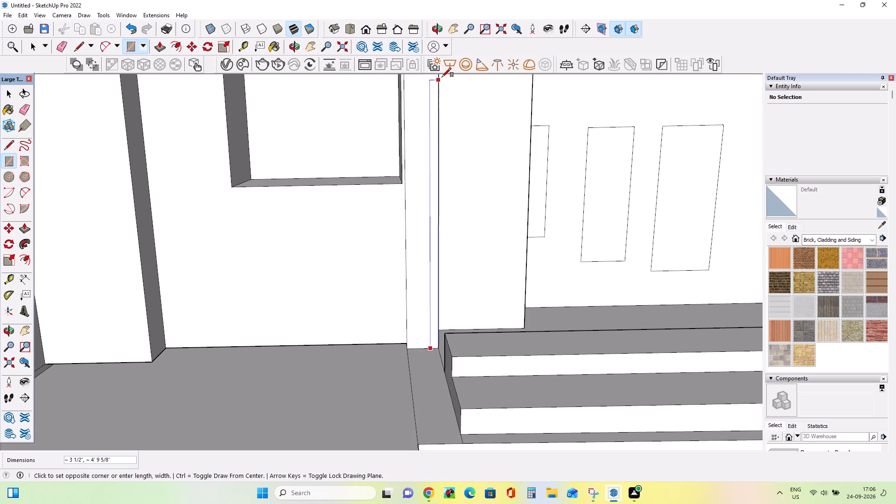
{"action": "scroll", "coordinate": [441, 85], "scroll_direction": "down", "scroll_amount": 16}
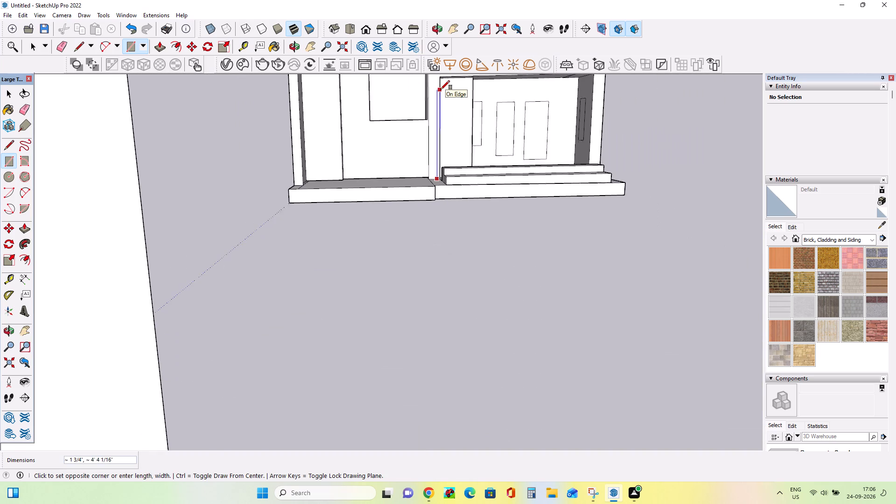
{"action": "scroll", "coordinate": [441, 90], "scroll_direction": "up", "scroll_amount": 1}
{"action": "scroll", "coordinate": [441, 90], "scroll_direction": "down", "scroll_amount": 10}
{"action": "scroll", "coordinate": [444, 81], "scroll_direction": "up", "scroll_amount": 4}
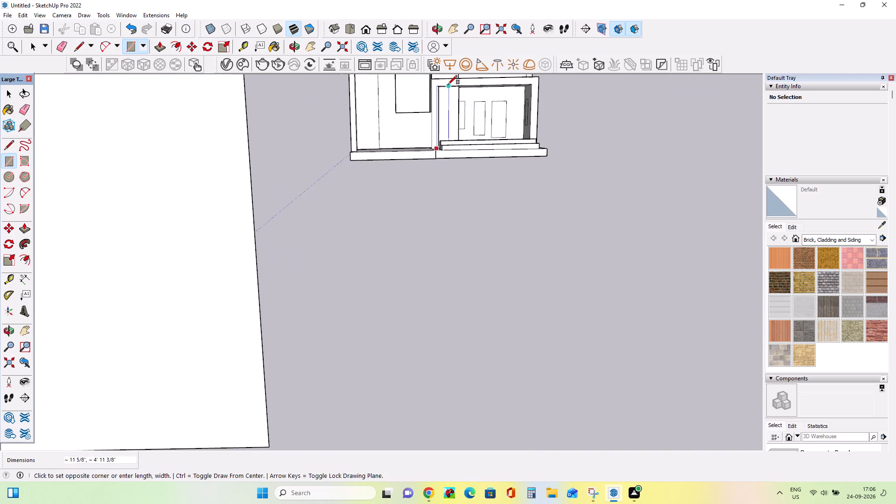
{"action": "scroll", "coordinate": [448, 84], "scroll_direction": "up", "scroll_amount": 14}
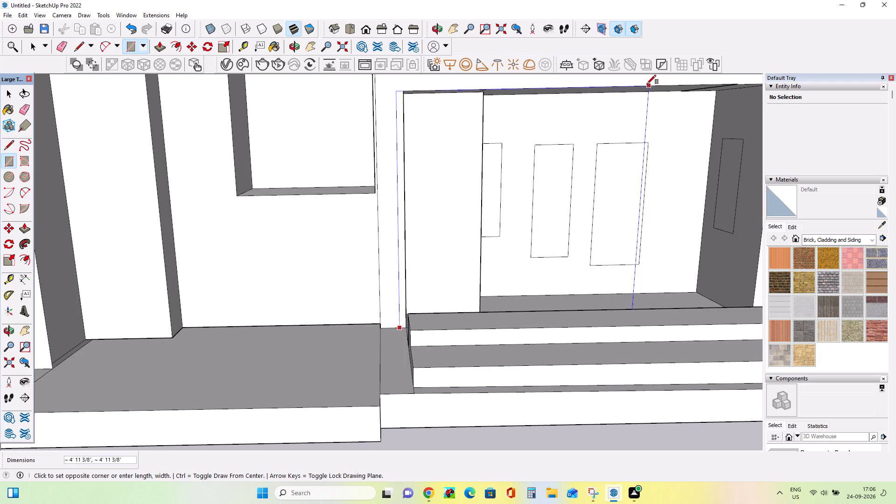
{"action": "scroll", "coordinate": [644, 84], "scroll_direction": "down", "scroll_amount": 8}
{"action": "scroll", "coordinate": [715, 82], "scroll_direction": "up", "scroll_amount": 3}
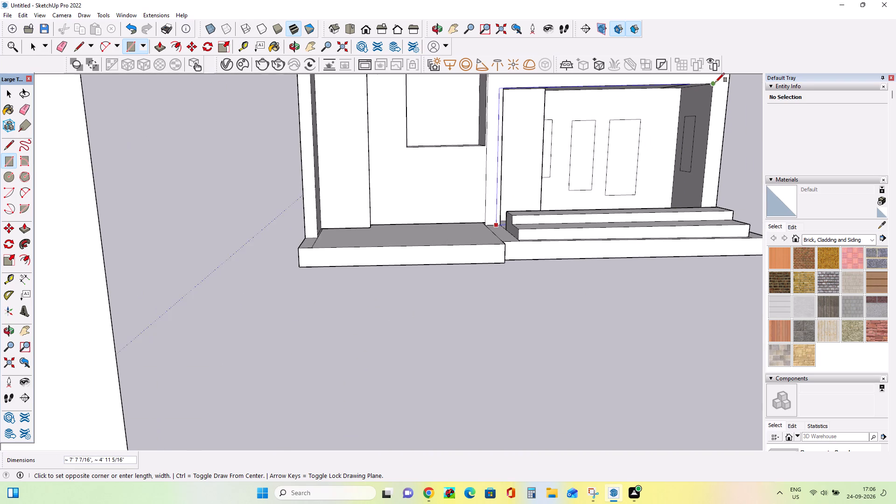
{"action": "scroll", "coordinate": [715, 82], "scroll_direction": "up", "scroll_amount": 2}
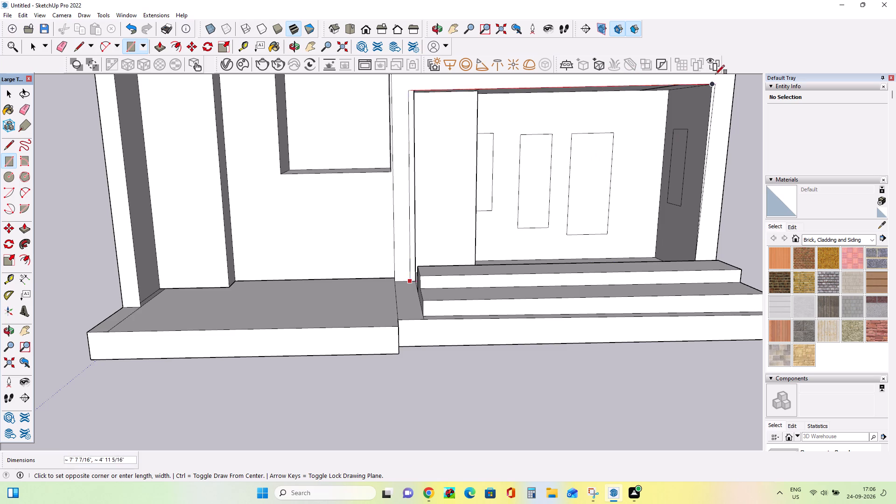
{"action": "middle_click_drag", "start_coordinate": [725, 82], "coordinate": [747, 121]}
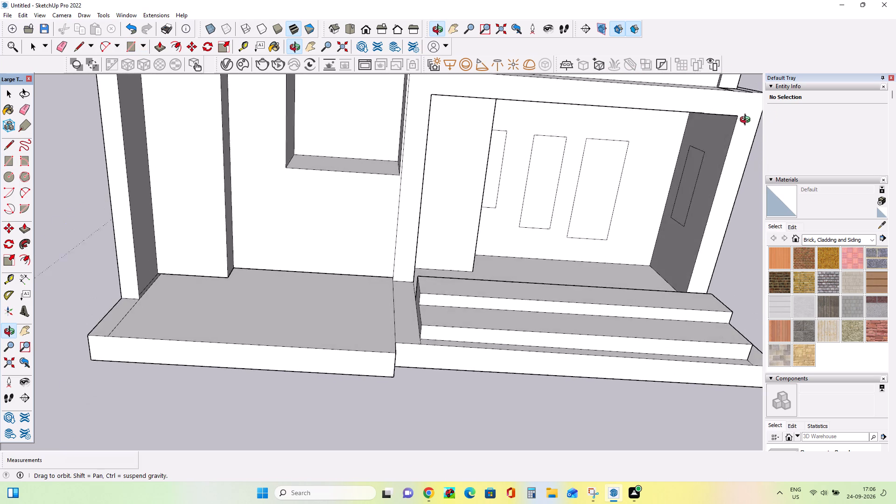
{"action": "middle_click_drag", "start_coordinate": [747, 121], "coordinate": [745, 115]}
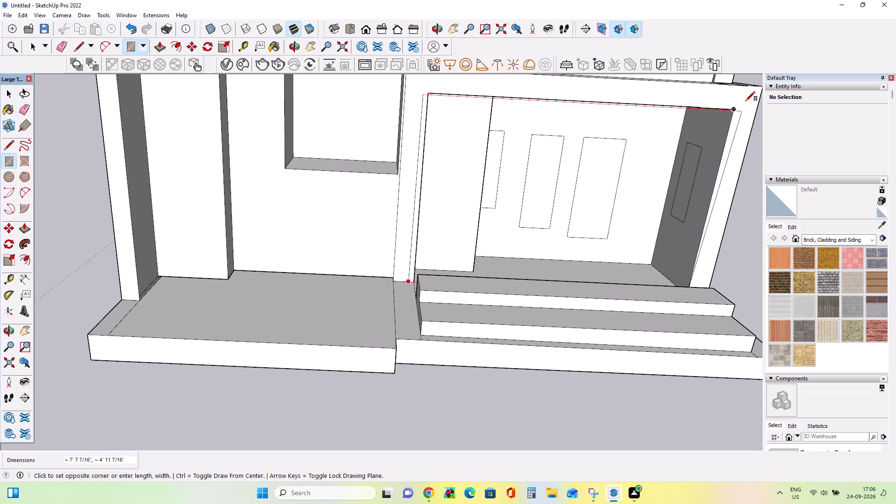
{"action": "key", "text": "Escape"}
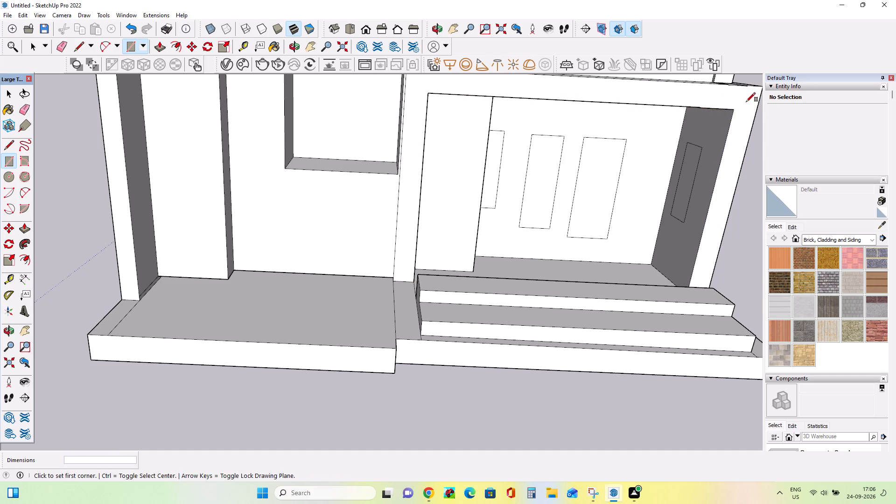
Draw an upright line on the porch frame's front face, from the base of the post beside the main block to just above the opening's corner.
{"action": "middle_click_drag", "start_coordinate": [667, 274], "coordinate": [626, 234]}
{"action": "scroll", "coordinate": [625, 236], "scroll_direction": "down", "scroll_amount": 1}
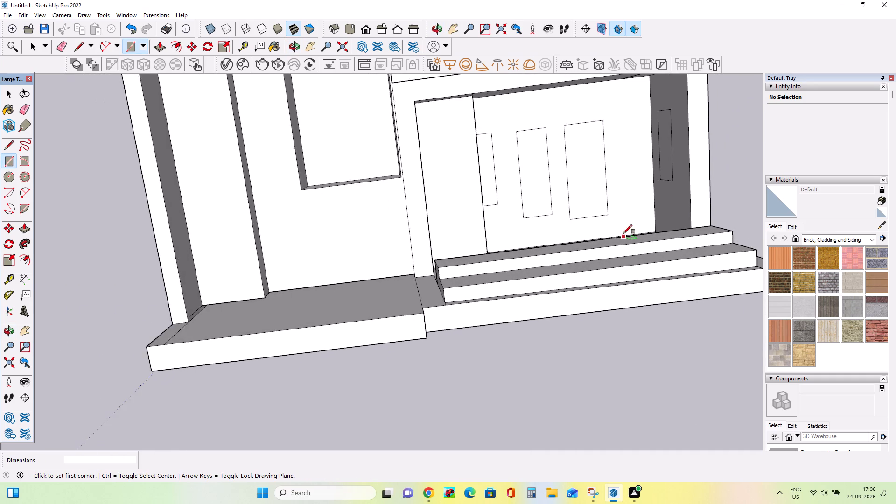
{"action": "scroll", "coordinate": [623, 234], "scroll_direction": "down", "scroll_amount": 4}
{"action": "middle_click_drag", "start_coordinate": [649, 274], "coordinate": [686, 256]}
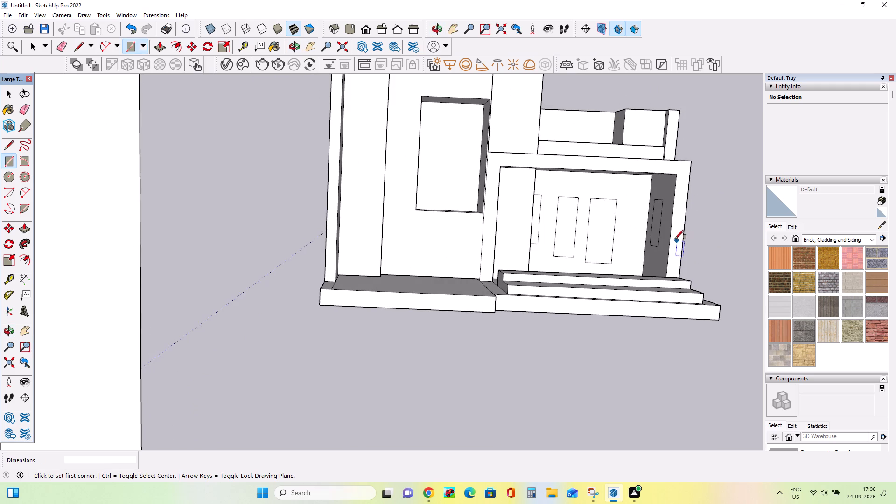
{"action": "scroll", "coordinate": [675, 239], "scroll_direction": "up", "scroll_amount": 3}
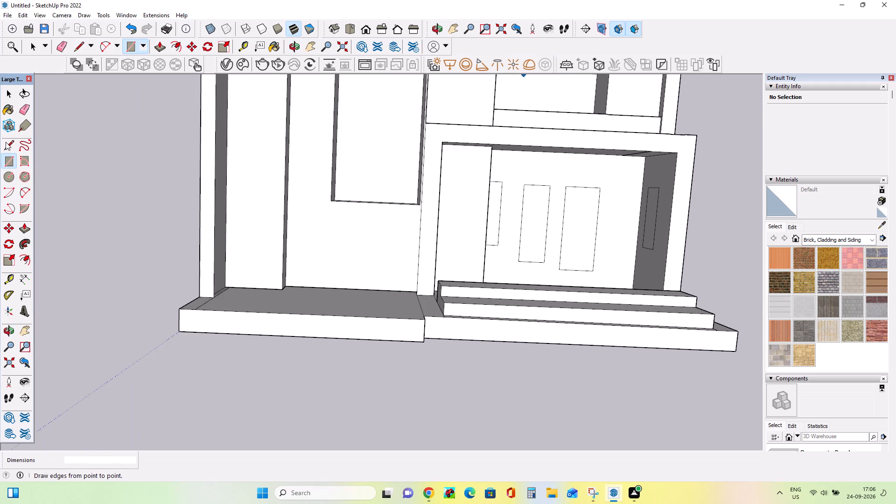
{"action": "left_click", "coordinate": [6, 142]}
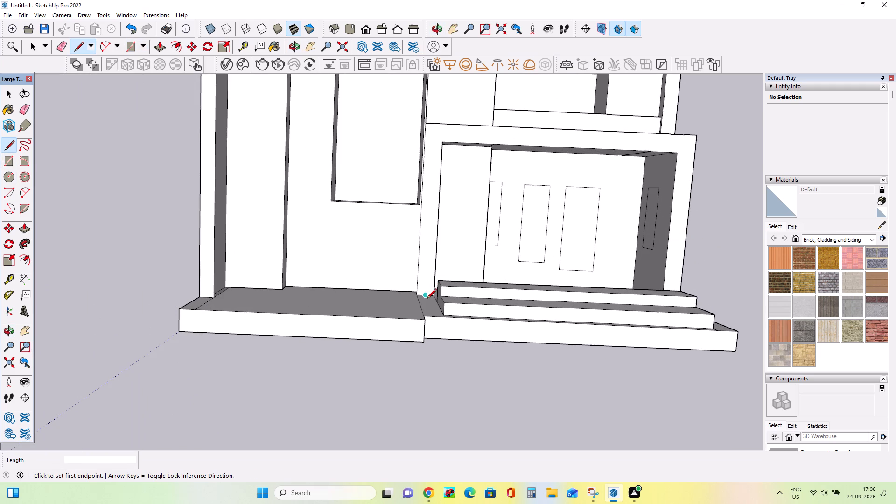
{"action": "scroll", "coordinate": [427, 297], "scroll_direction": "up", "scroll_amount": 1}
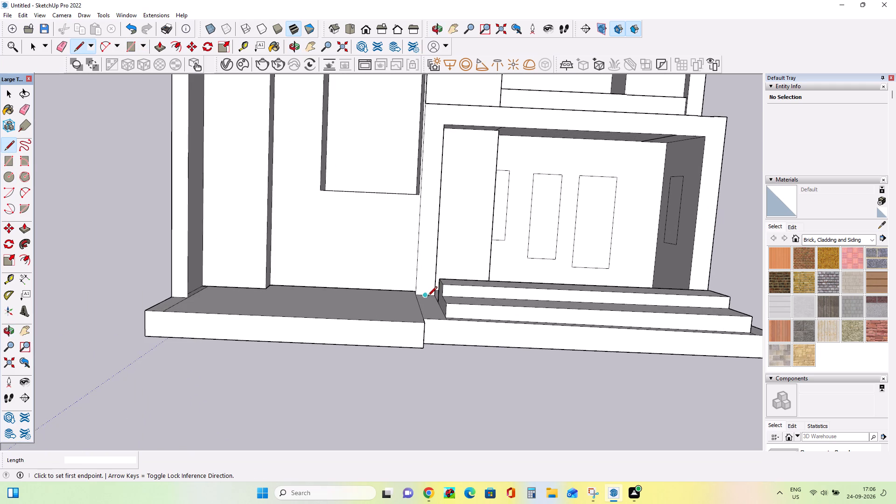
{"action": "scroll", "coordinate": [431, 299], "scroll_direction": "up", "scroll_amount": 3}
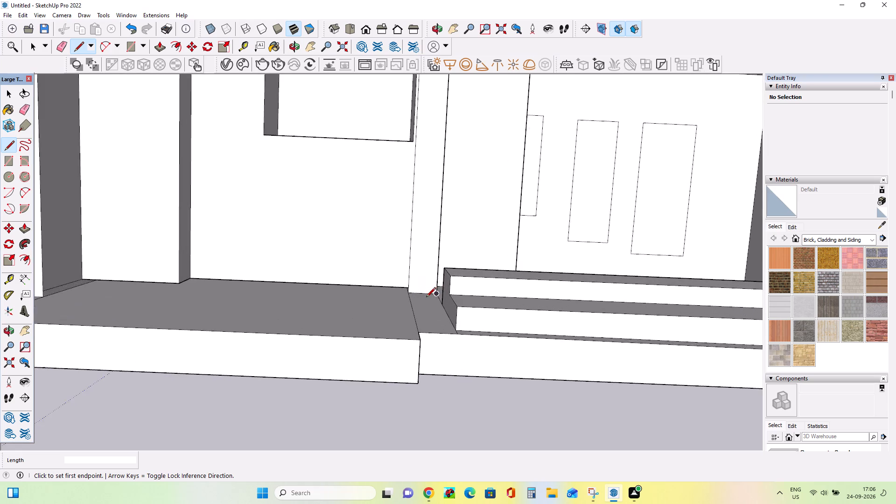
{"action": "scroll", "coordinate": [426, 298], "scroll_direction": "up", "scroll_amount": 4}
{"action": "left_click", "coordinate": [430, 291]}
{"action": "scroll", "coordinate": [437, 196], "scroll_direction": "down", "scroll_amount": 4}
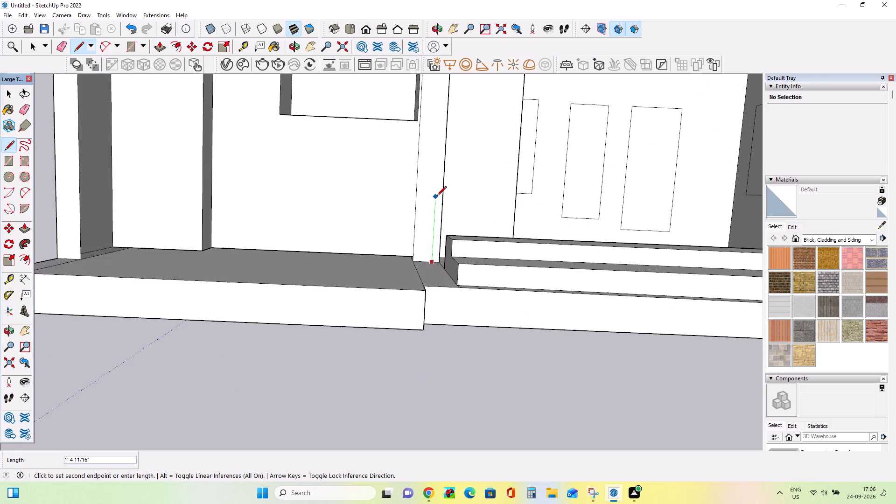
{"action": "scroll", "coordinate": [437, 196], "scroll_direction": "down", "scroll_amount": 10}
{"action": "scroll", "coordinate": [441, 129], "scroll_direction": "up", "scroll_amount": 8}
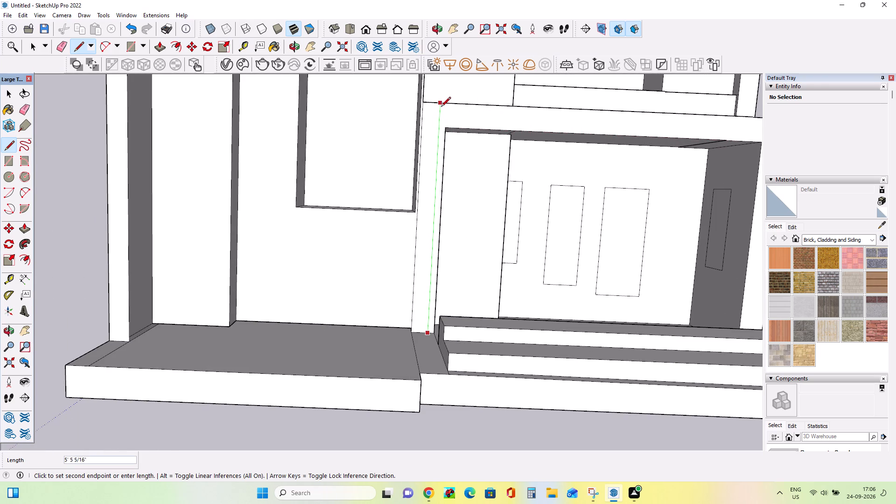
{"action": "left_click", "coordinate": [441, 120]}
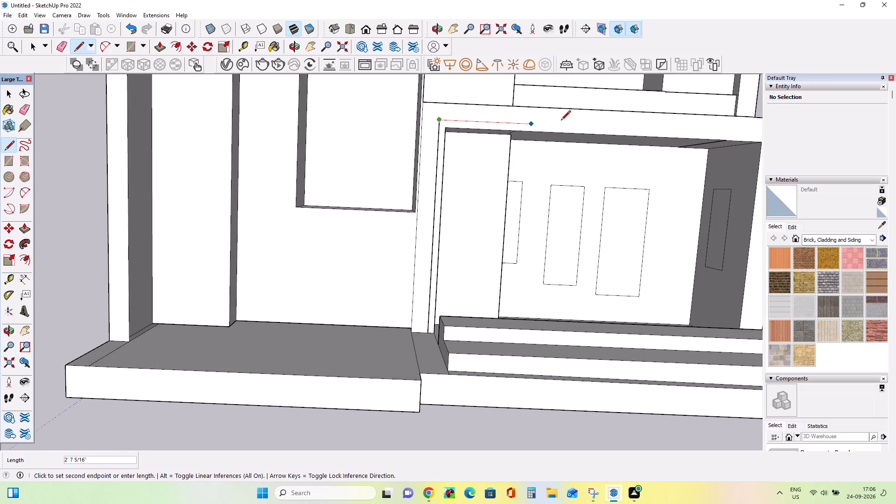
Continue the outline about 7' 10 3/16" across the frame's top beam and about 4' 7 1/16" down the outer post, following the opening.
{"action": "scroll", "coordinate": [696, 126], "scroll_direction": "down", "scroll_amount": 7}
{"action": "scroll", "coordinate": [737, 128], "scroll_direction": "down", "scroll_amount": 2}
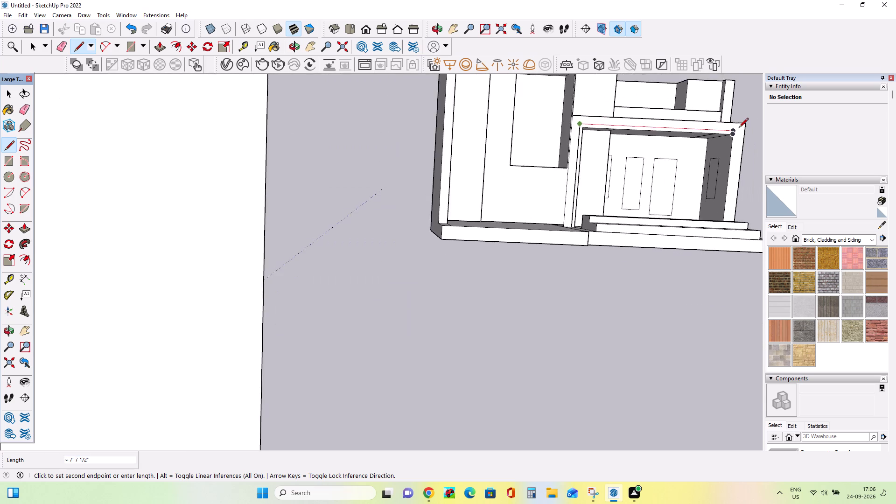
{"action": "scroll", "coordinate": [739, 128], "scroll_direction": "up", "scroll_amount": 8}
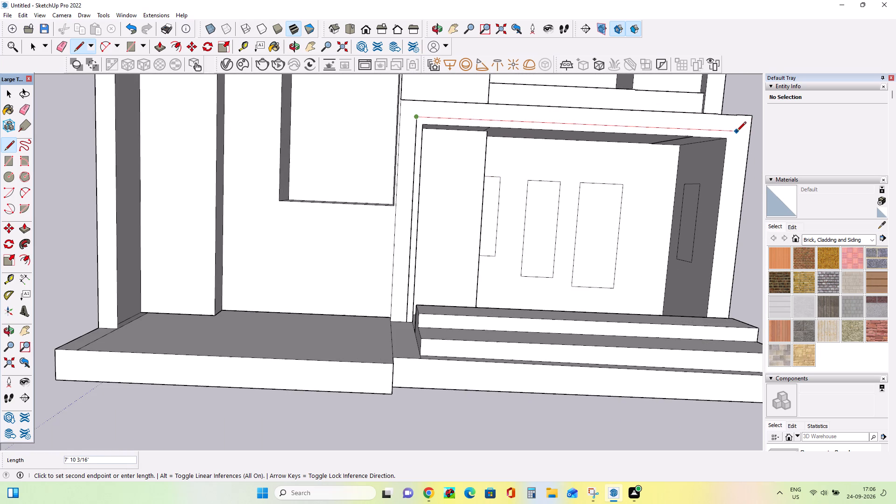
{"action": "left_click", "coordinate": [736, 132]}
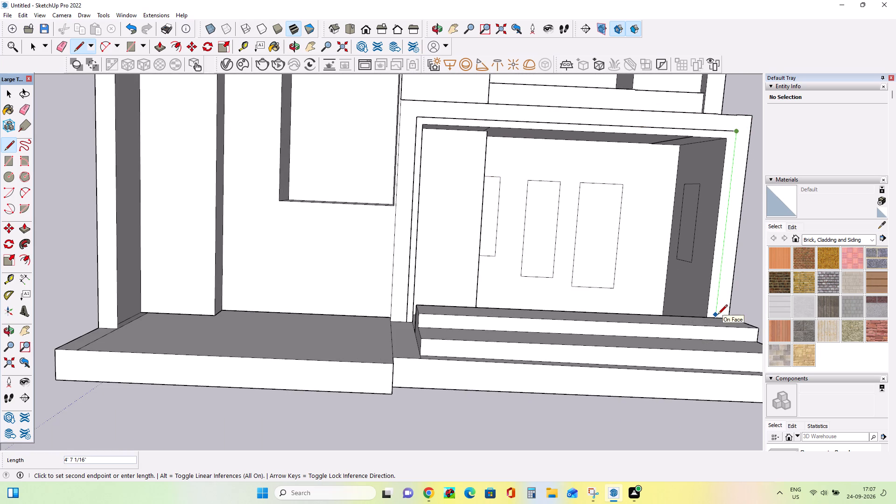
{"action": "left_click", "coordinate": [718, 315]}
{"action": "key", "text": "space"}
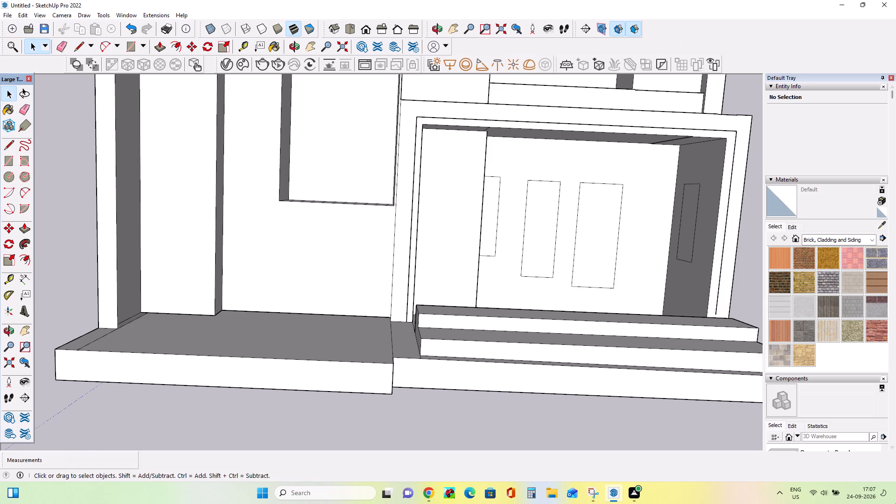
Extend the outline on the outer post with a short line down to the post's base edge.
{"action": "scroll", "coordinate": [710, 393], "scroll_direction": "up", "scroll_amount": 11}
{"action": "scroll", "coordinate": [725, 316], "scroll_direction": "up", "scroll_amount": 2}
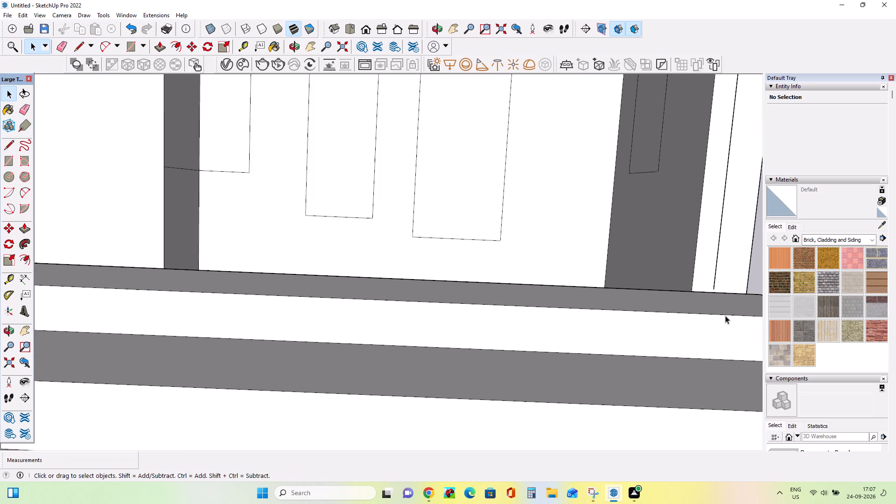
{"action": "scroll", "coordinate": [725, 315], "scroll_direction": "up", "scroll_amount": 3}
{"action": "left_click", "coordinate": [4, 147]}
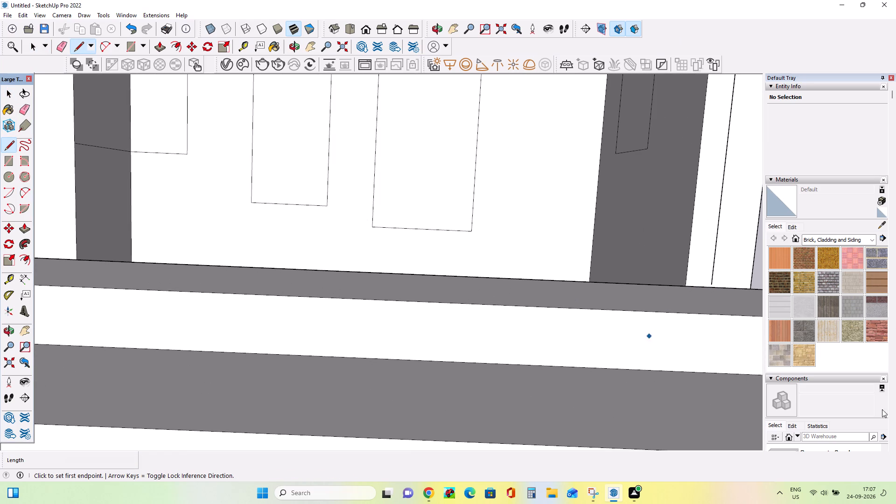
{"action": "left_click", "coordinate": [712, 284]}
{"action": "double_click", "coordinate": [712, 289]}
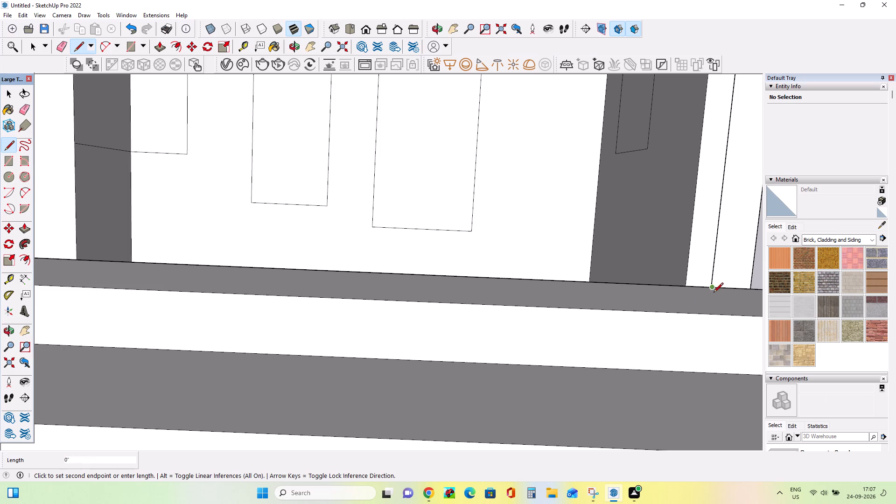
{"action": "key", "text": "space"}
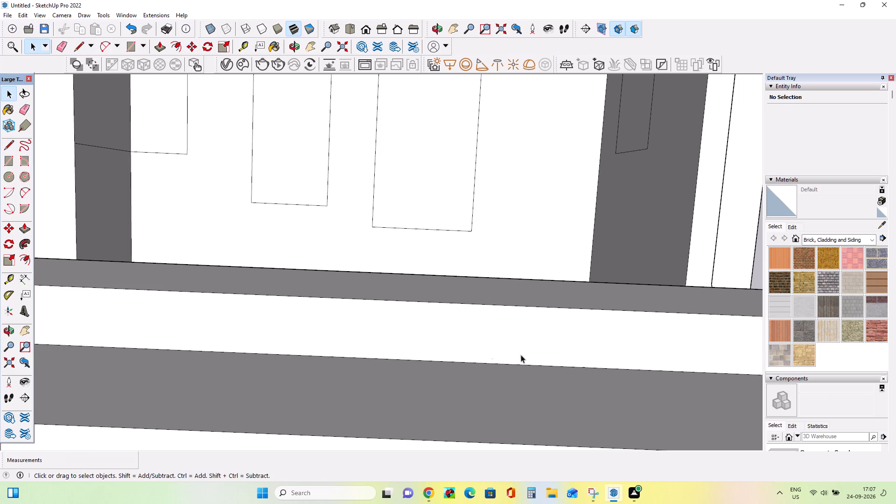
{"action": "scroll", "coordinate": [588, 345], "scroll_direction": "down", "scroll_amount": 9}
{"action": "scroll", "coordinate": [226, 281], "scroll_direction": "down", "scroll_amount": 4}
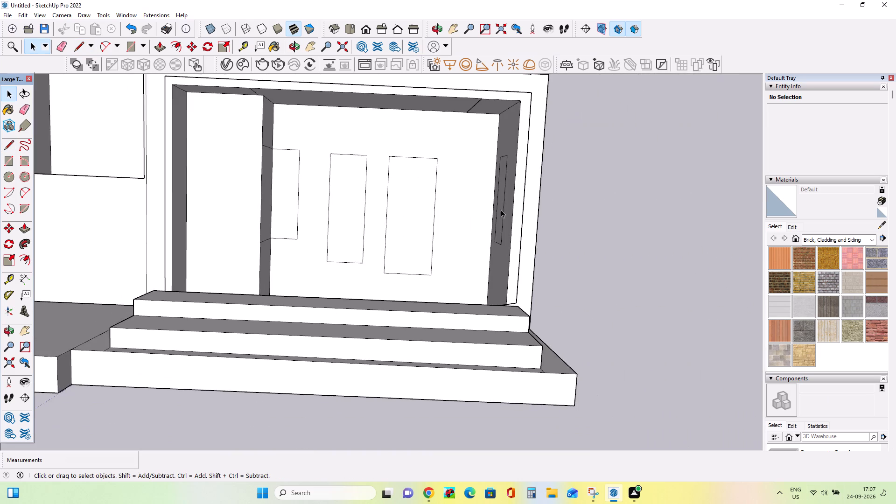
Undo the last short outline segment at the foot of the porch frame's outer post.
{"action": "scroll", "coordinate": [487, 214], "scroll_direction": "down", "scroll_amount": 3}
{"action": "middle_click_drag", "start_coordinate": [322, 340], "coordinate": [550, 353]}
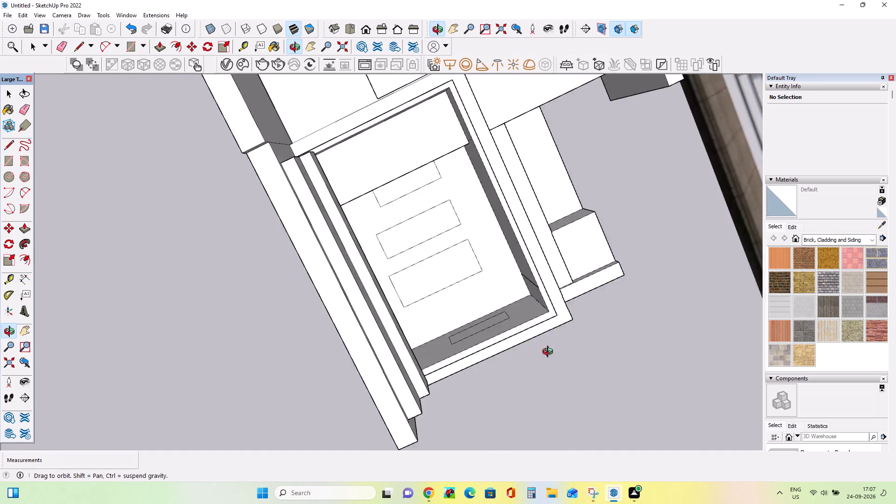
{"action": "middle_click_drag", "start_coordinate": [550, 353], "coordinate": [116, 0]}
{"action": "middle_click_drag", "start_coordinate": [187, 352], "coordinate": [147, 109]}
{"action": "scroll", "coordinate": [151, 123], "scroll_direction": "up", "scroll_amount": 1}
{"action": "middle_click_drag", "start_coordinate": [147, 361], "coordinate": [317, 206]}
{"action": "middle_click_drag", "start_coordinate": [121, 404], "coordinate": [268, 182]}
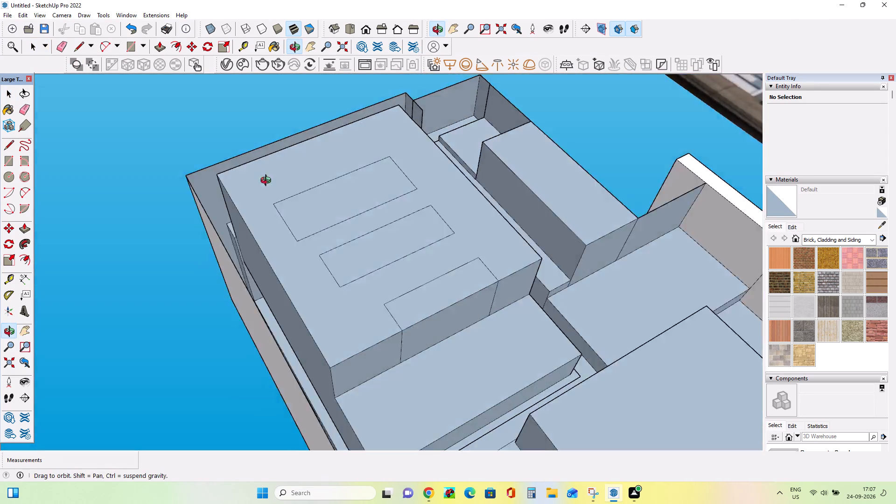
{"action": "middle_click_drag", "start_coordinate": [268, 182], "coordinate": [308, 116]}
{"action": "middle_click_drag", "start_coordinate": [289, 460], "coordinate": [361, 125]}
{"action": "scroll", "coordinate": [357, 144], "scroll_direction": "up", "scroll_amount": 1}
{"action": "middle_click_drag", "start_coordinate": [340, 389], "coordinate": [361, 27]}
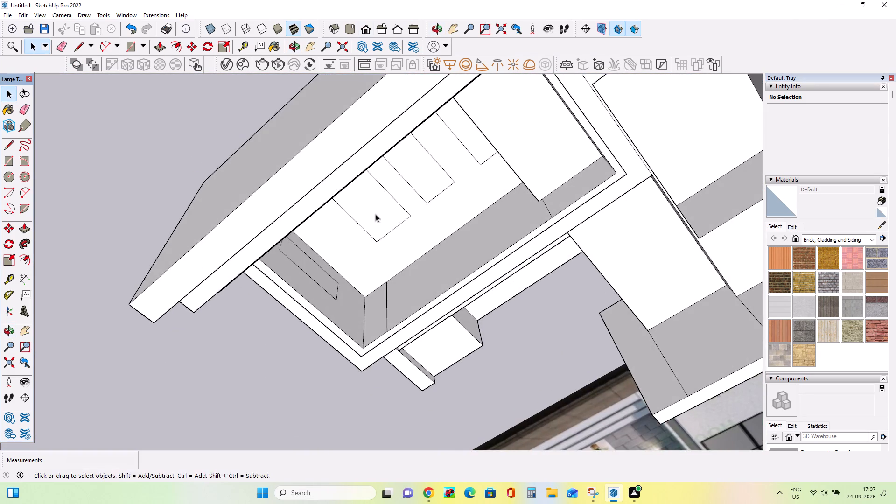
{"action": "middle_click_drag", "start_coordinate": [365, 248], "coordinate": [300, 57]}
{"action": "middle_click_drag", "start_coordinate": [203, 457], "coordinate": [475, 448]}
{"action": "middle_click_drag", "start_coordinate": [109, 411], "coordinate": [224, 429]}
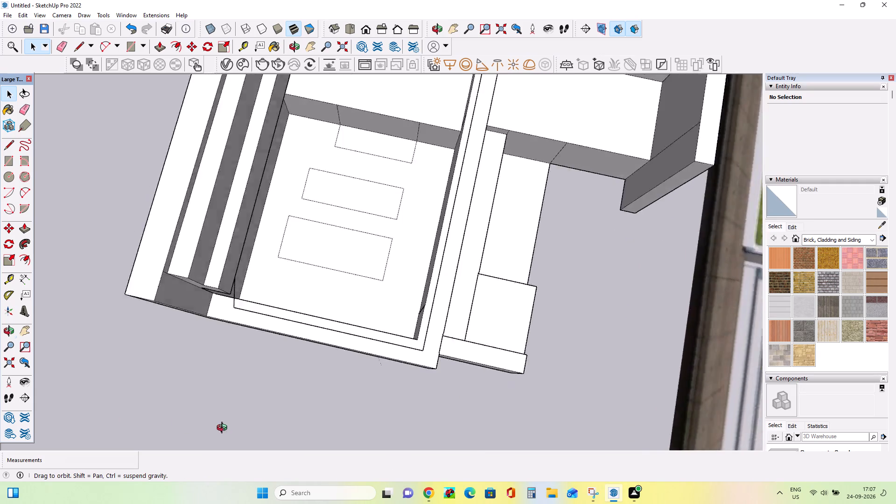
{"action": "middle_click_drag", "start_coordinate": [224, 429], "coordinate": [257, 422]}
{"action": "scroll", "coordinate": [237, 324], "scroll_direction": "up", "scroll_amount": 7}
{"action": "scroll", "coordinate": [247, 352], "scroll_direction": "down", "scroll_amount": 1}
{"action": "scroll", "coordinate": [247, 352], "scroll_direction": "up", "scroll_amount": 1}
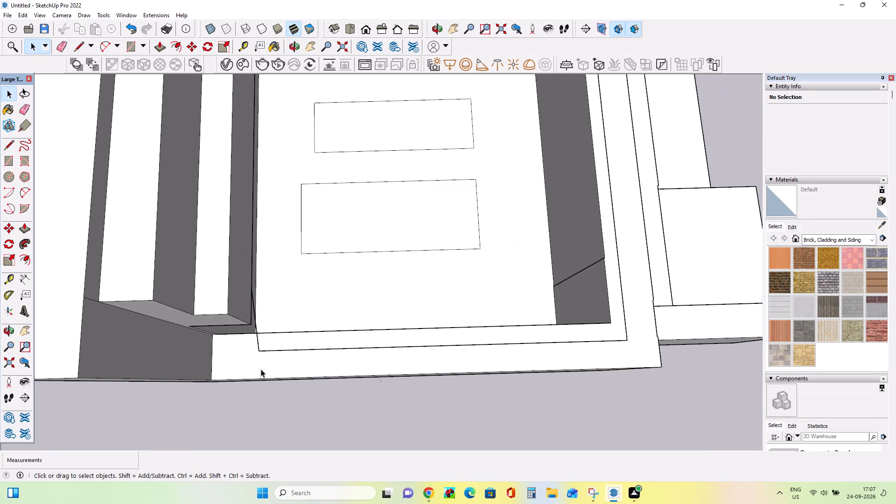
{"action": "scroll", "coordinate": [261, 369], "scroll_direction": "up", "scroll_amount": 1}
{"action": "middle_click_drag", "start_coordinate": [263, 370], "coordinate": [252, 302]}
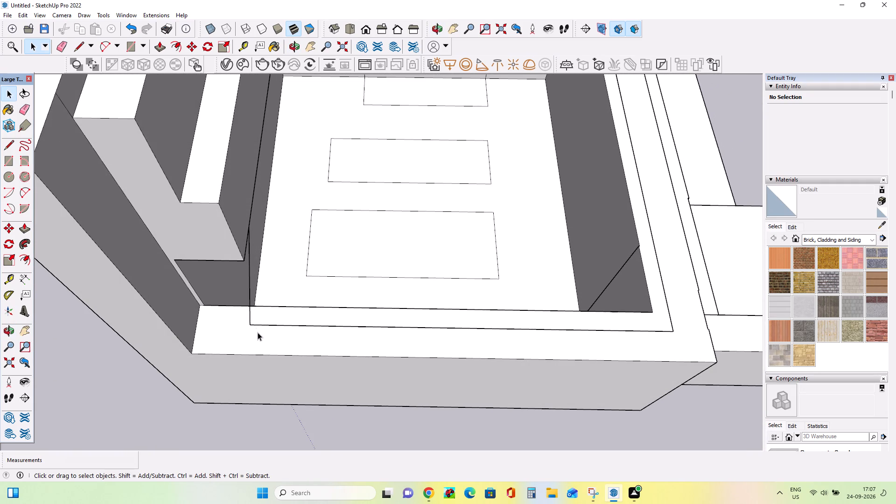
{"action": "key", "text": "ctrl+z"}
Draw a line about 6 3/8" long continuing the outline straight down the outer post to its base edge.
{"action": "middle_click_drag", "start_coordinate": [205, 364], "coordinate": [208, 356]}
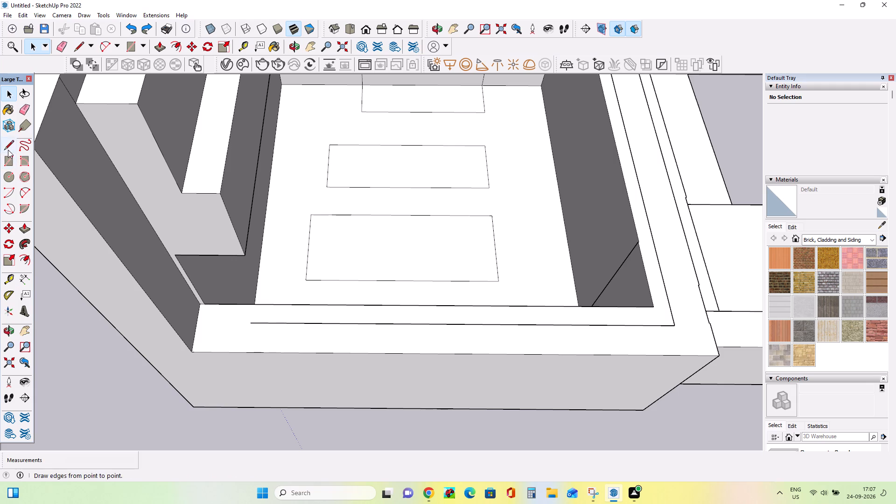
{"action": "left_click", "coordinate": [8, 150]}
{"action": "left_click", "coordinate": [252, 322]}
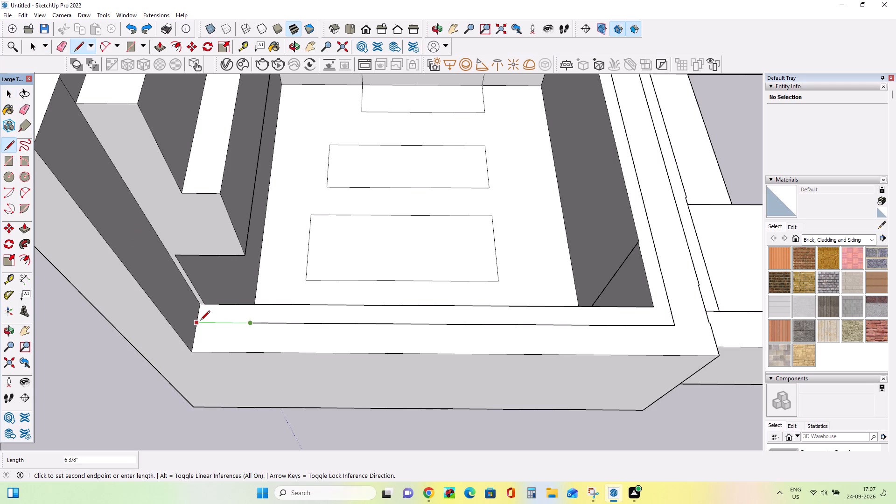
{"action": "left_click", "coordinate": [200, 321]}
Push the outer border of the porch frame's front face back about 4 11/16", leaving the inner strip standing forward.
{"action": "scroll", "coordinate": [196, 444], "scroll_direction": "down", "scroll_amount": 15}
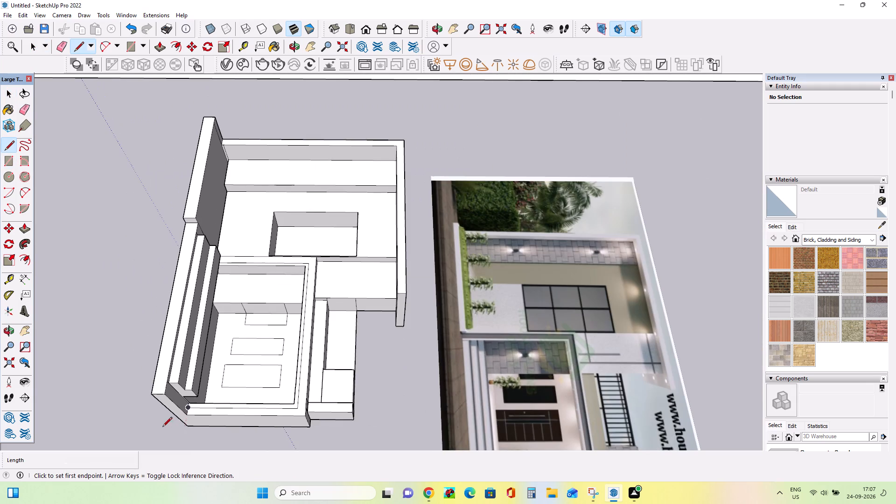
{"action": "middle_click_drag", "start_coordinate": [117, 421], "coordinate": [553, 420]}
{"action": "middle_click_drag", "start_coordinate": [566, 400], "coordinate": [561, 407]}
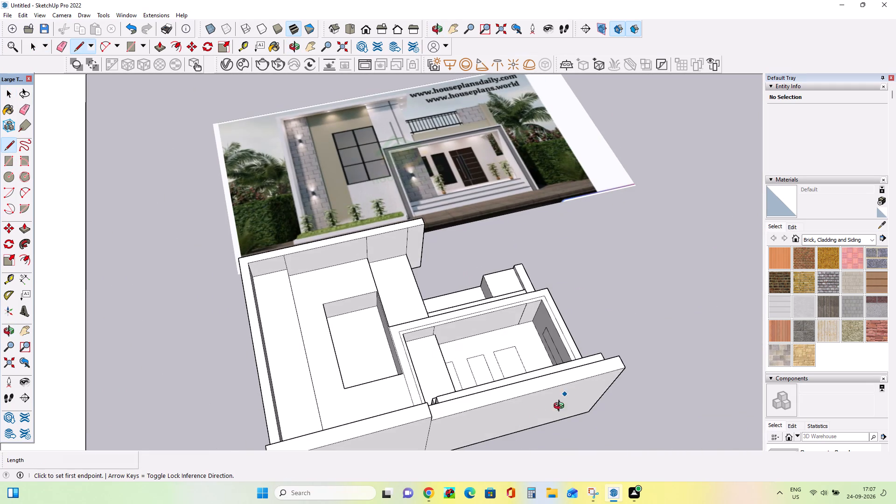
{"action": "middle_click_drag", "start_coordinate": [561, 407], "coordinate": [497, 455]}
{"action": "middle_click_drag", "start_coordinate": [328, 412], "coordinate": [355, 431]}
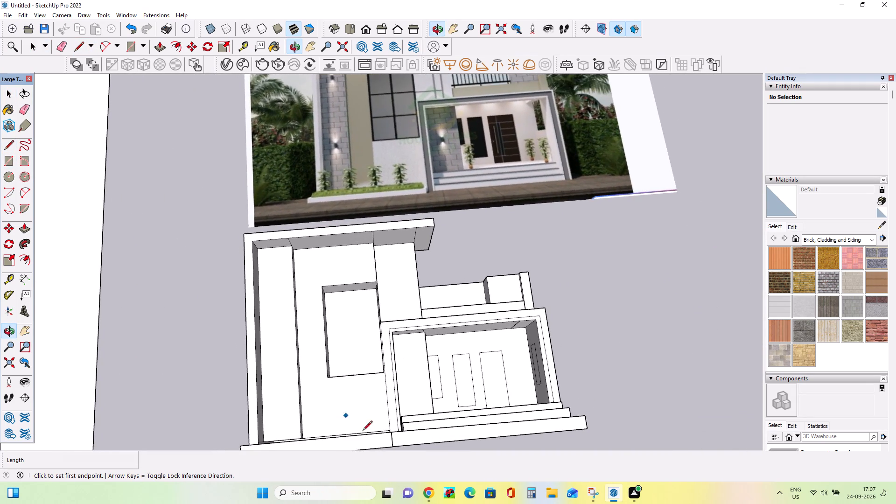
{"action": "scroll", "coordinate": [510, 390], "scroll_direction": "up", "scroll_amount": 4}
{"action": "middle_click_drag", "start_coordinate": [504, 403], "coordinate": [497, 423]}
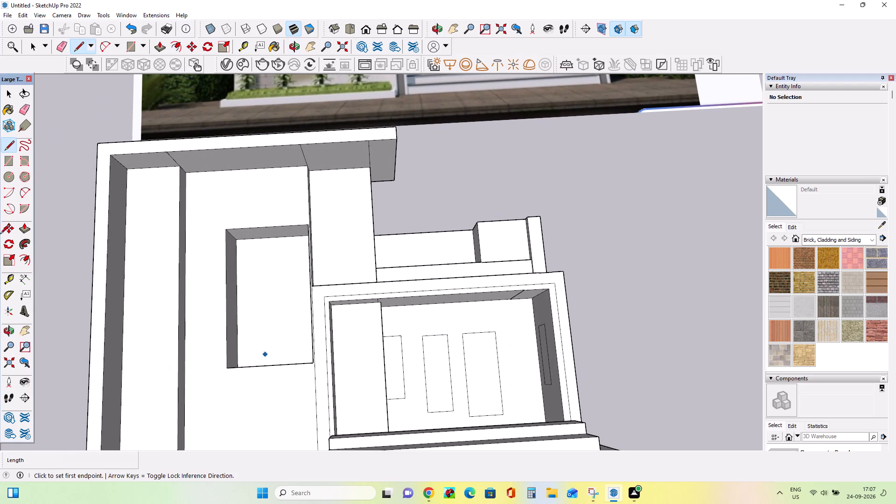
{"action": "left_click", "coordinate": [27, 226]}
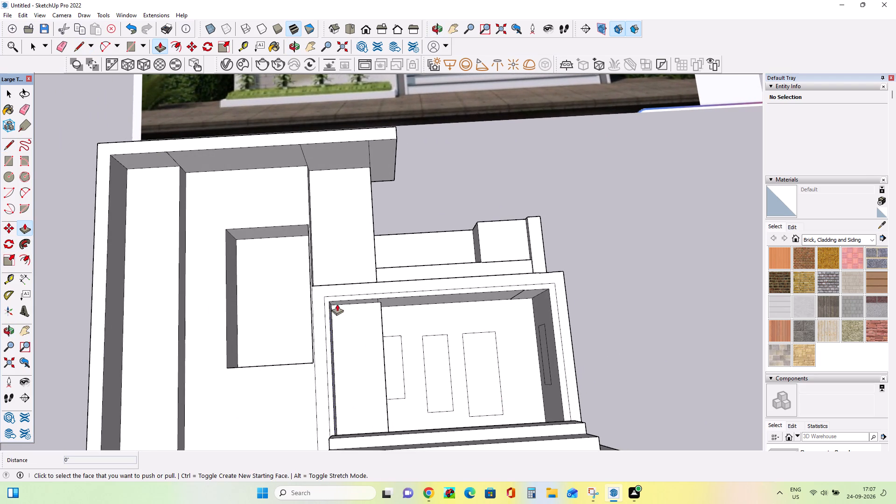
{"action": "left_click", "coordinate": [323, 292]}
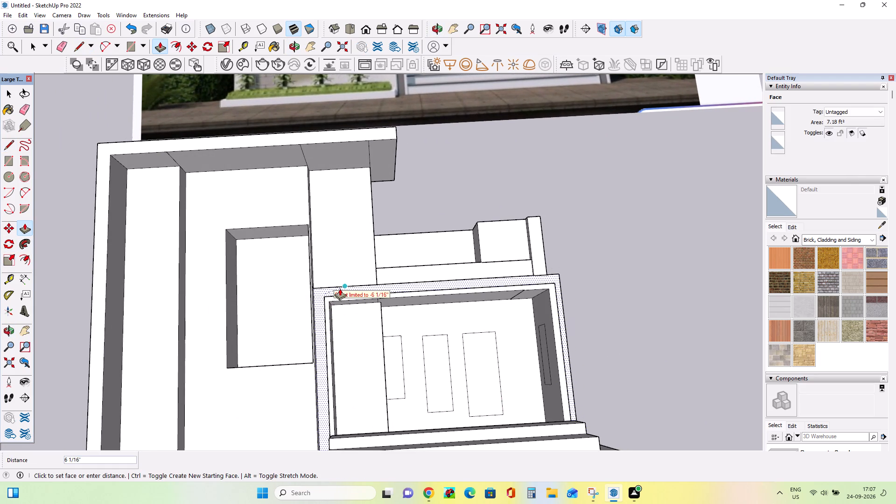
{"action": "scroll", "coordinate": [343, 287], "scroll_direction": "up", "scroll_amount": 7}
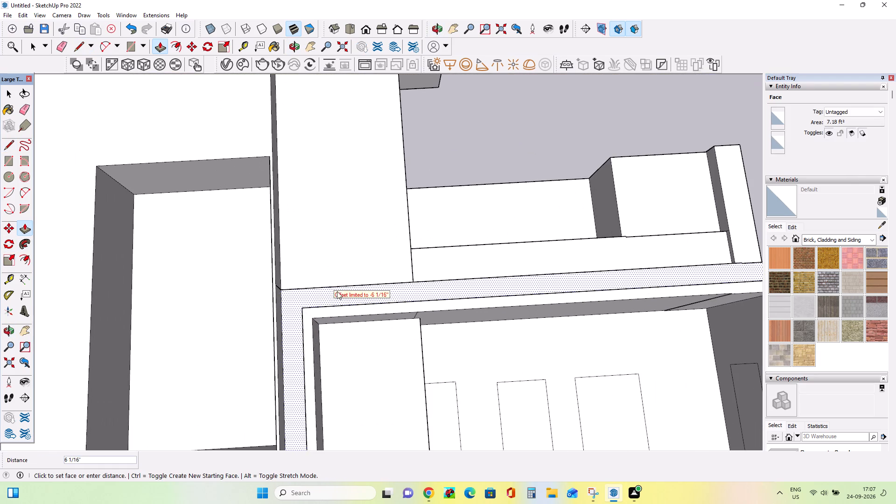
{"action": "left_click", "coordinate": [304, 300]}
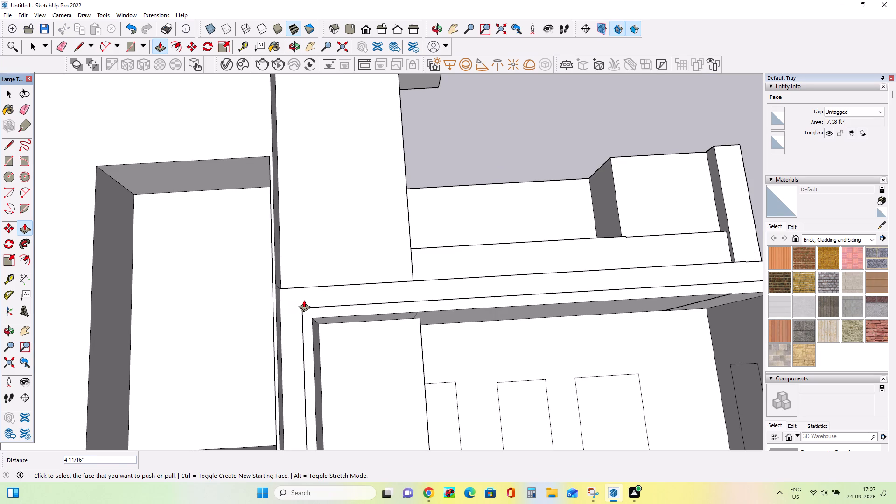
Examine the stepped porch frame from several angles and compare it with the reference image.
{"action": "scroll", "coordinate": [293, 337], "scroll_direction": "down", "scroll_amount": 10}
{"action": "middle_click_drag", "start_coordinate": [358, 435], "coordinate": [379, 494]}
{"action": "middle_click_drag", "start_coordinate": [379, 495], "coordinate": [287, 451]}
{"action": "middle_click_drag", "start_coordinate": [401, 417], "coordinate": [381, 401]}
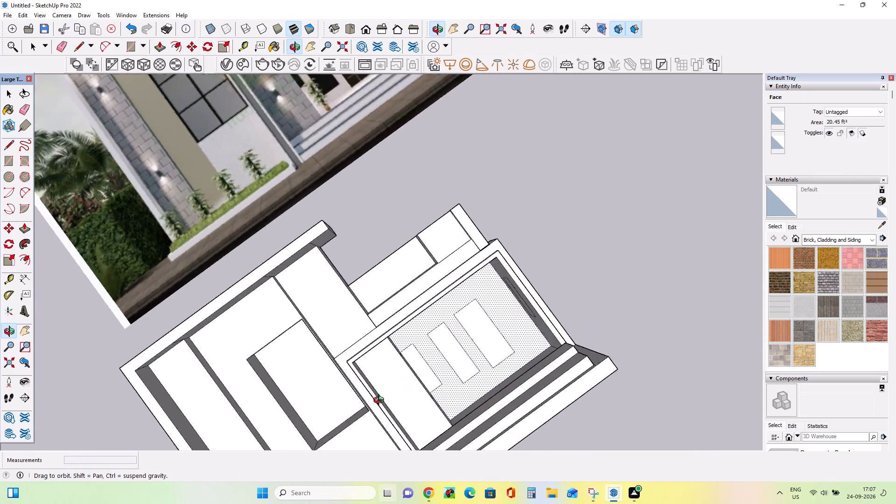
{"action": "middle_click_drag", "start_coordinate": [381, 401], "coordinate": [481, 229]}
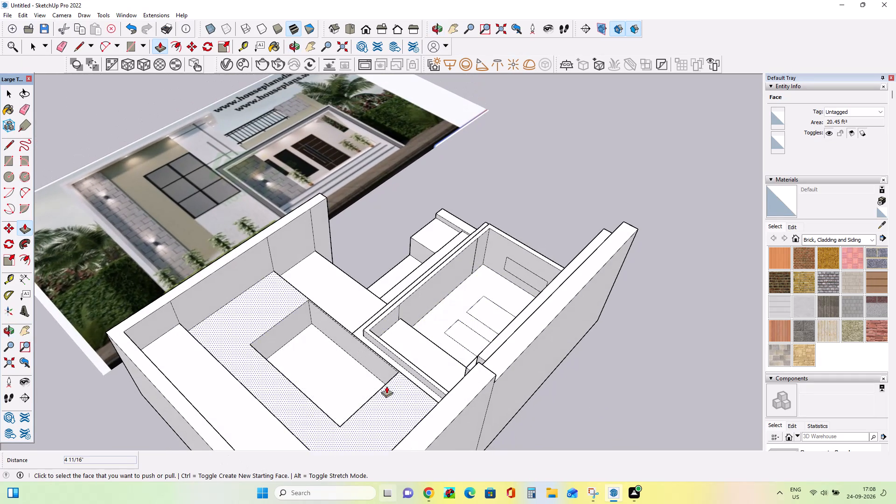
{"action": "middle_click_drag", "start_coordinate": [618, 385], "coordinate": [387, 474]}
{"action": "middle_click_drag", "start_coordinate": [263, 390], "coordinate": [322, 432]}
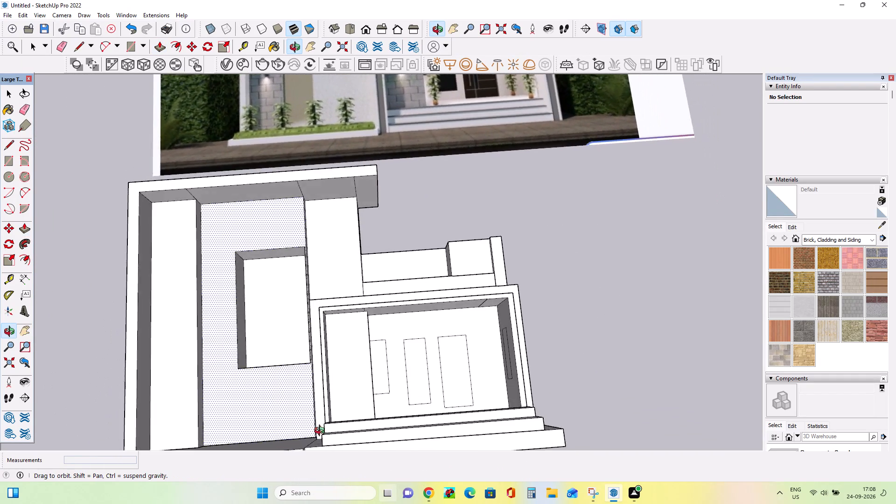
{"action": "middle_click_drag", "start_coordinate": [322, 432], "coordinate": [309, 457]}
{"action": "scroll", "coordinate": [309, 457], "scroll_direction": "down", "scroll_amount": 3}
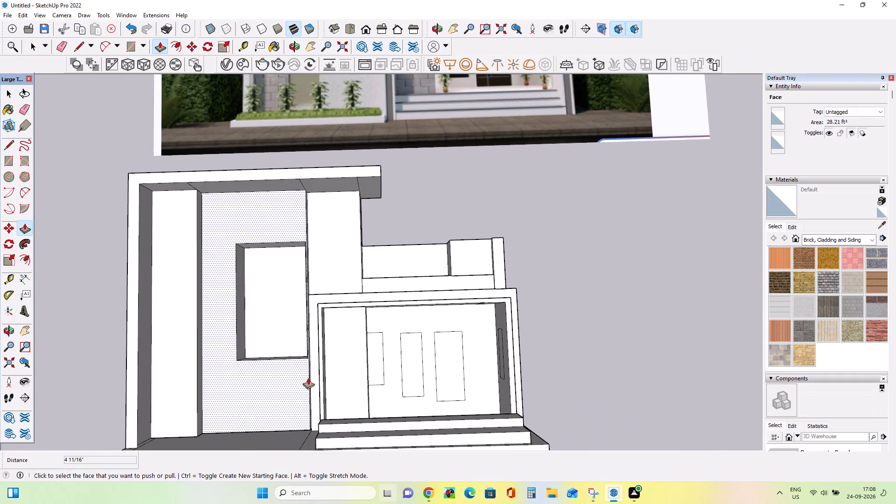
{"action": "scroll", "coordinate": [308, 378], "scroll_direction": "down", "scroll_amount": 3}
{"action": "middle_click_drag", "start_coordinate": [322, 393], "coordinate": [326, 424]}
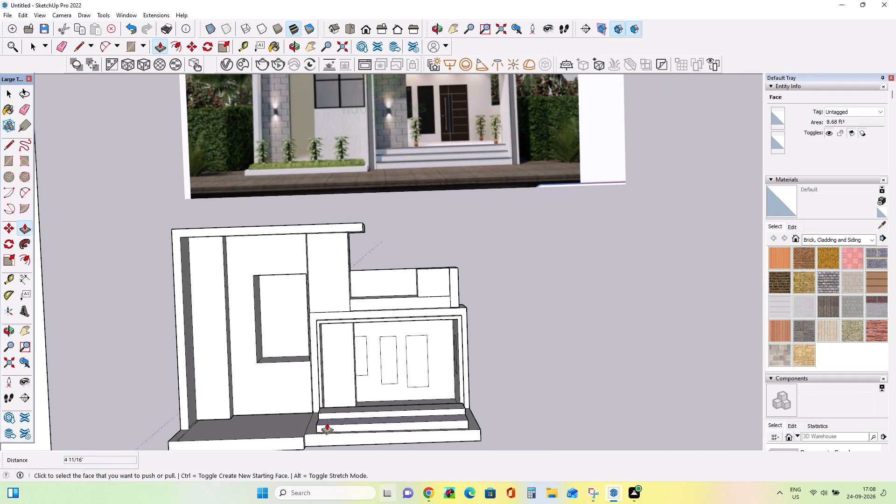
{"action": "scroll", "coordinate": [327, 422], "scroll_direction": "down", "scroll_amount": 1}
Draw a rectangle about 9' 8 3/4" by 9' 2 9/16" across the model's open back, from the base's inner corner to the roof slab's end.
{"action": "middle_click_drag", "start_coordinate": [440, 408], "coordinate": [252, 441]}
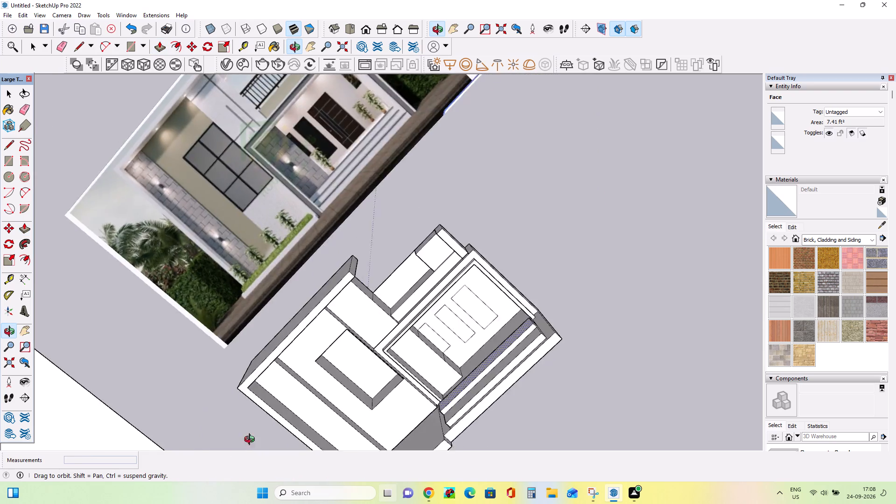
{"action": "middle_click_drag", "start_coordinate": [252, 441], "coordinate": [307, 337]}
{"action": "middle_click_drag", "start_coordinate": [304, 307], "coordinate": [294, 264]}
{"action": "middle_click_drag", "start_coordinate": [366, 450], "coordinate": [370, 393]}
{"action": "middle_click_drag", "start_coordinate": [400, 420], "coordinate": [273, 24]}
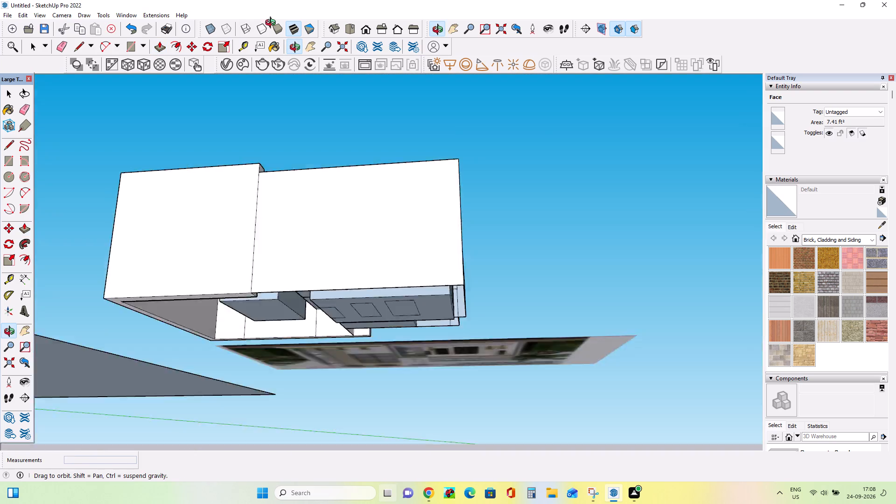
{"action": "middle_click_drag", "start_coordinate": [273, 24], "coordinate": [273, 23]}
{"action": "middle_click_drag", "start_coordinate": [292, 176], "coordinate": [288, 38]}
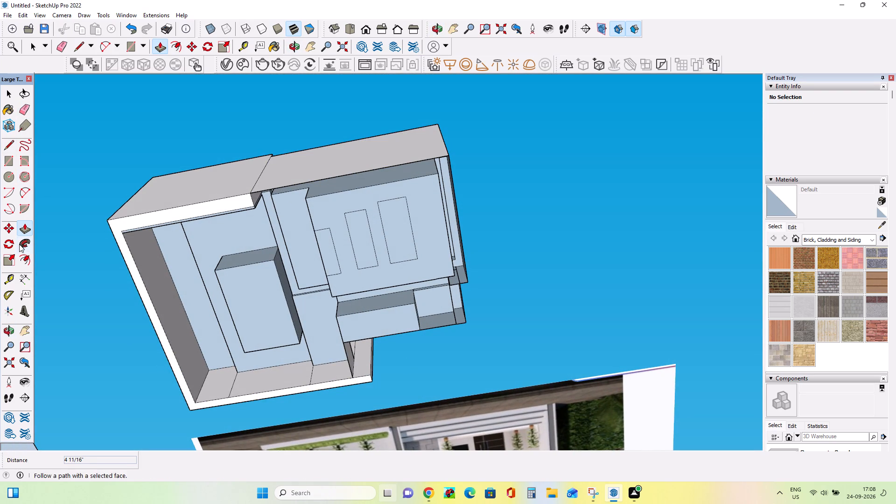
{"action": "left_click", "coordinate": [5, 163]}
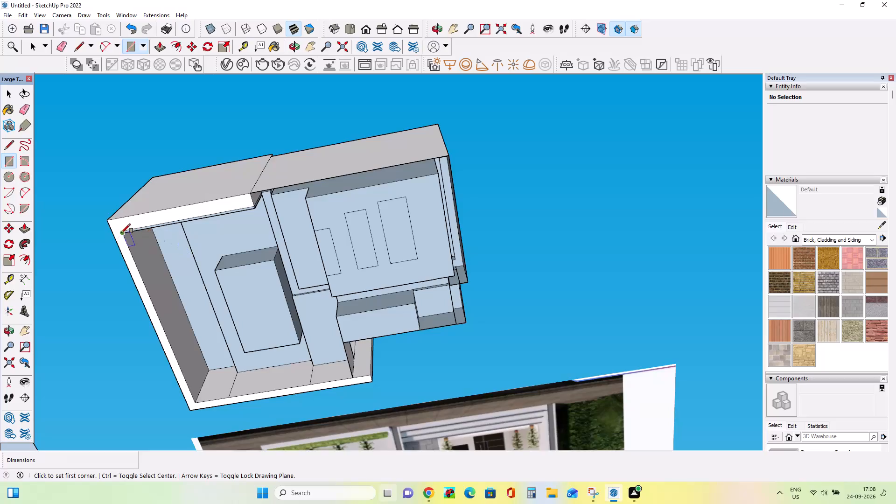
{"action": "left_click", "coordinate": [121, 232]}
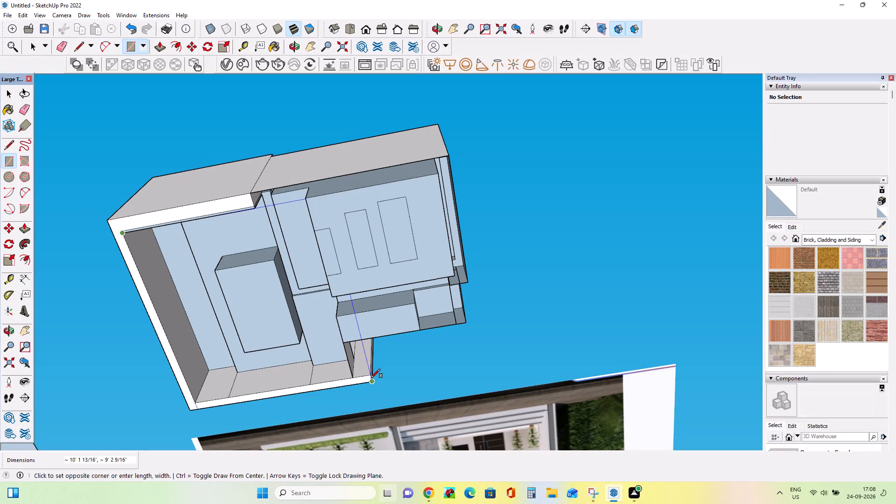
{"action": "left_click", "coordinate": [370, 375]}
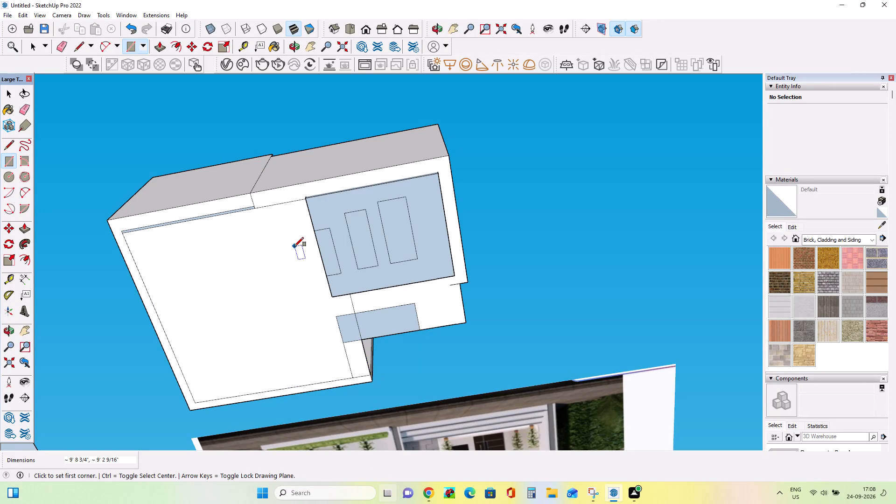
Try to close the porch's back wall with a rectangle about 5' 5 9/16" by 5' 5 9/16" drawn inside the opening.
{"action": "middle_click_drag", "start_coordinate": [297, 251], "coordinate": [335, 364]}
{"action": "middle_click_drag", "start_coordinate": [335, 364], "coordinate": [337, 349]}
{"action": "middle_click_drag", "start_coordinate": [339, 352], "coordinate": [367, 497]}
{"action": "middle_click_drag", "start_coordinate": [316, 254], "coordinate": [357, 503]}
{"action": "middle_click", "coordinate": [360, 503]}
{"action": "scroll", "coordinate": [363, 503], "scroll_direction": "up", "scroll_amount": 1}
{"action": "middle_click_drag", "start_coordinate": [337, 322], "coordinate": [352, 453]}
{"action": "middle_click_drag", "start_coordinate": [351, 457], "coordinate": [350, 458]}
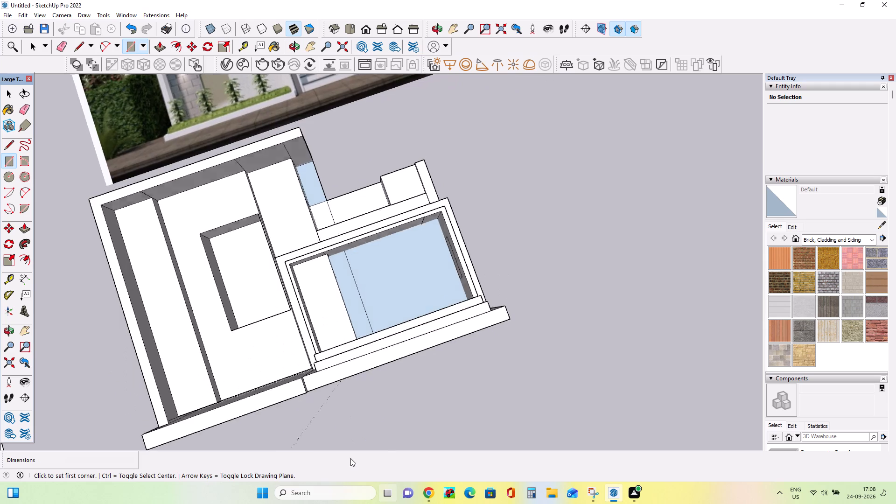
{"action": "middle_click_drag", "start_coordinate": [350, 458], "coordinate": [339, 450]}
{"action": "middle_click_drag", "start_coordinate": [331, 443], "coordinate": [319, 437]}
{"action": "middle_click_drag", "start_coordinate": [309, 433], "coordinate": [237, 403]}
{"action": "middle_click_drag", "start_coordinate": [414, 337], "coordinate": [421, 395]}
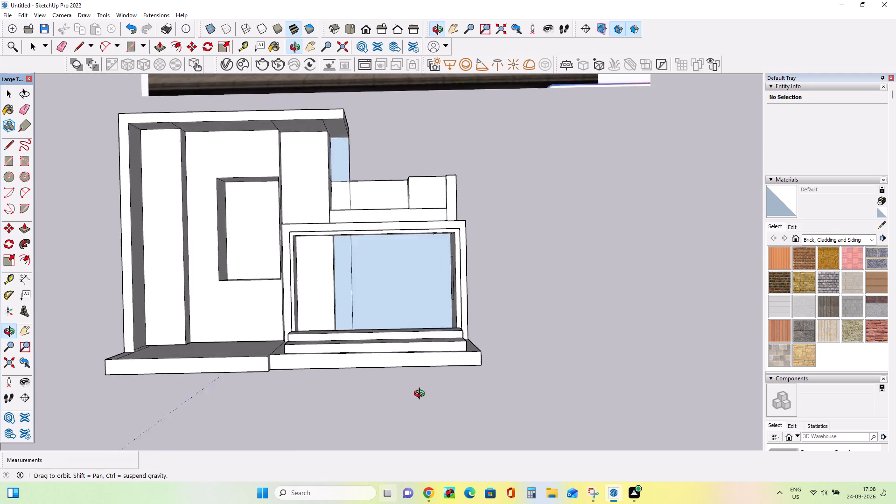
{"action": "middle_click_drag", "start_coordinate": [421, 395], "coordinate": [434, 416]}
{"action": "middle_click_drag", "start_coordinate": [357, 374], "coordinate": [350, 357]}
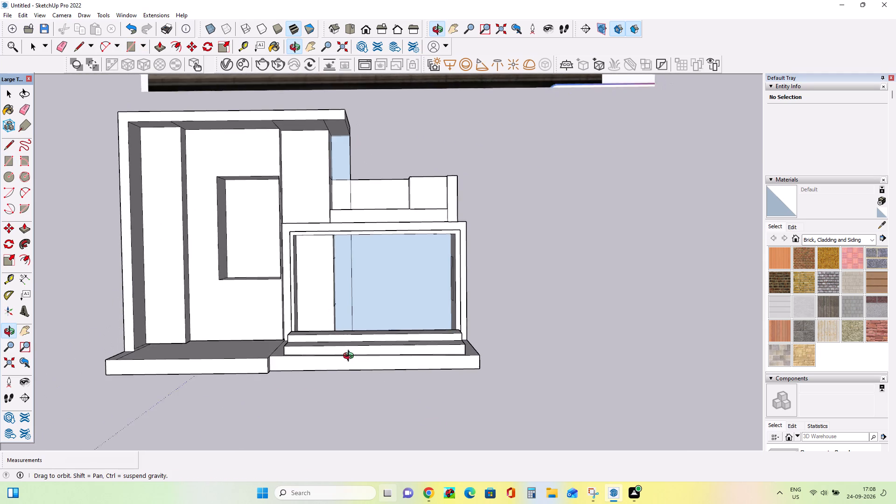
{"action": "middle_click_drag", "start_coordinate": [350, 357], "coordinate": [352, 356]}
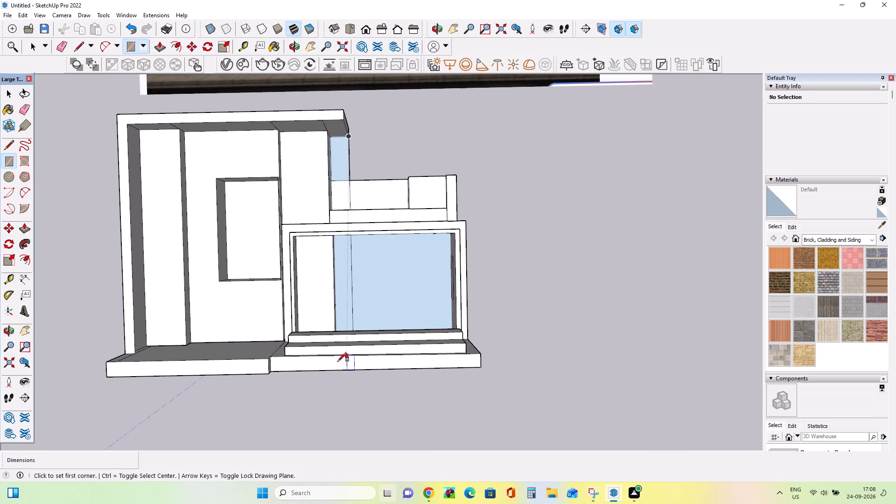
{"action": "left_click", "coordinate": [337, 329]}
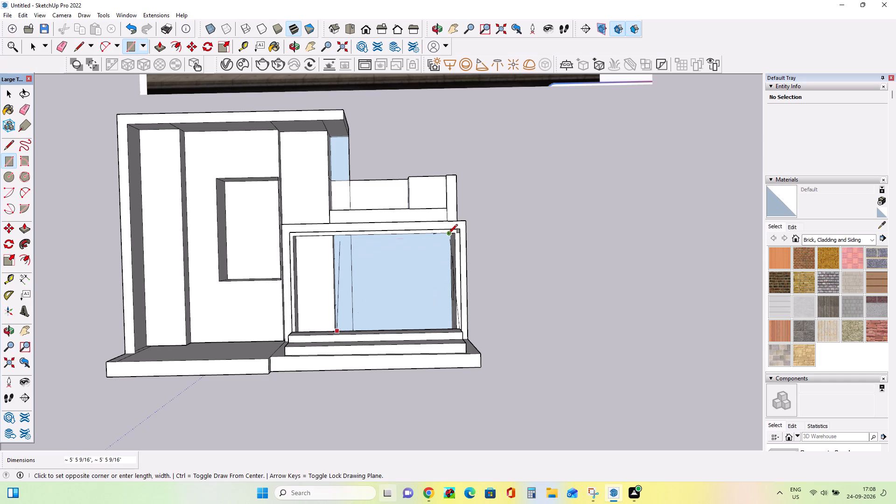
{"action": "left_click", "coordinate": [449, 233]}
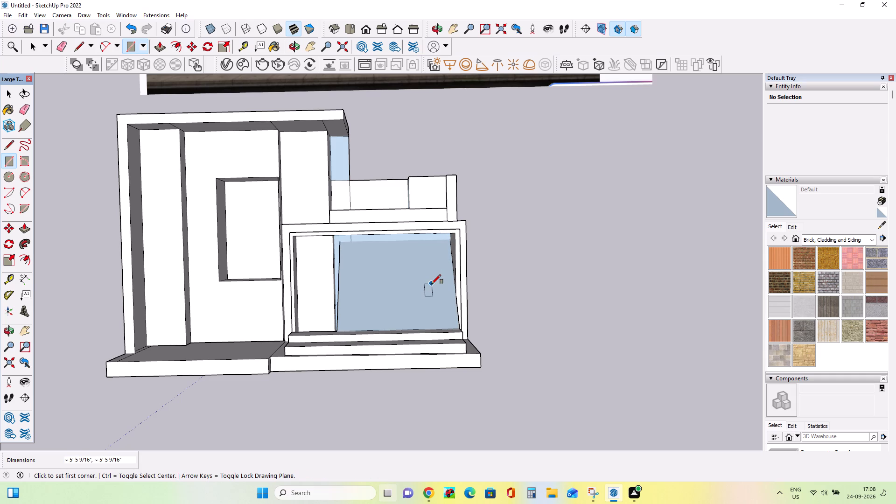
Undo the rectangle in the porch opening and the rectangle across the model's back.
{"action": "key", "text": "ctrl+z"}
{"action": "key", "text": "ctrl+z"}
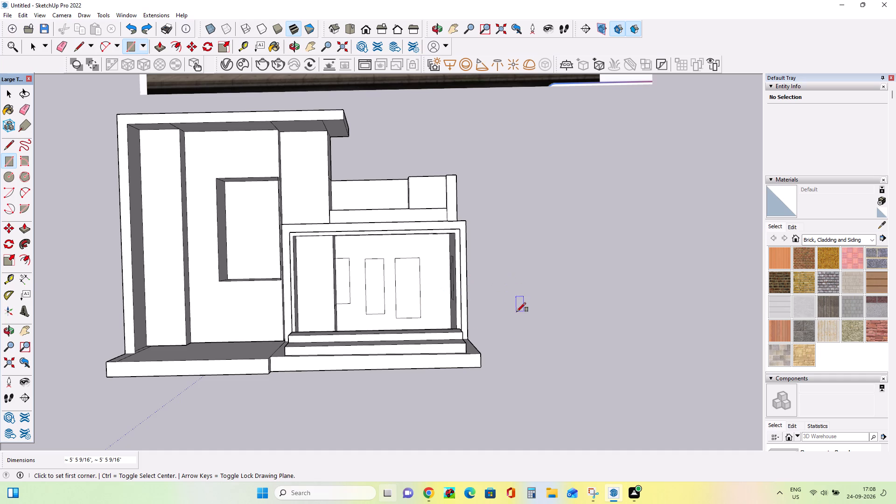
Draw a rectangle about 9' 8 3/4" by 6' 1 1/8" across the open back behind the tall wall section, from base to roof slab.
{"action": "middle_click_drag", "start_coordinate": [475, 386], "coordinate": [462, 86]}
{"action": "middle_click_drag", "start_coordinate": [462, 86], "coordinate": [462, 80]}
{"action": "middle_click_drag", "start_coordinate": [397, 341], "coordinate": [392, 296]}
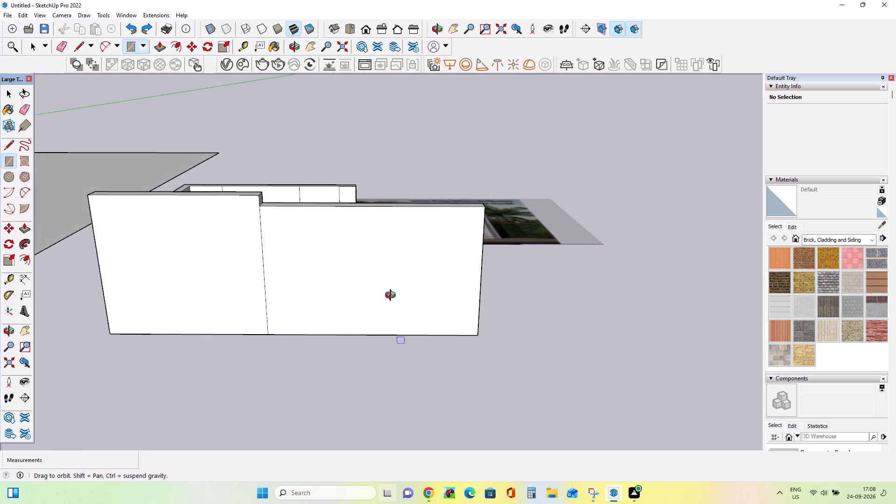
{"action": "middle_click_drag", "start_coordinate": [392, 296], "coordinate": [414, 73]}
{"action": "middle_click_drag", "start_coordinate": [415, 277], "coordinate": [414, 156]}
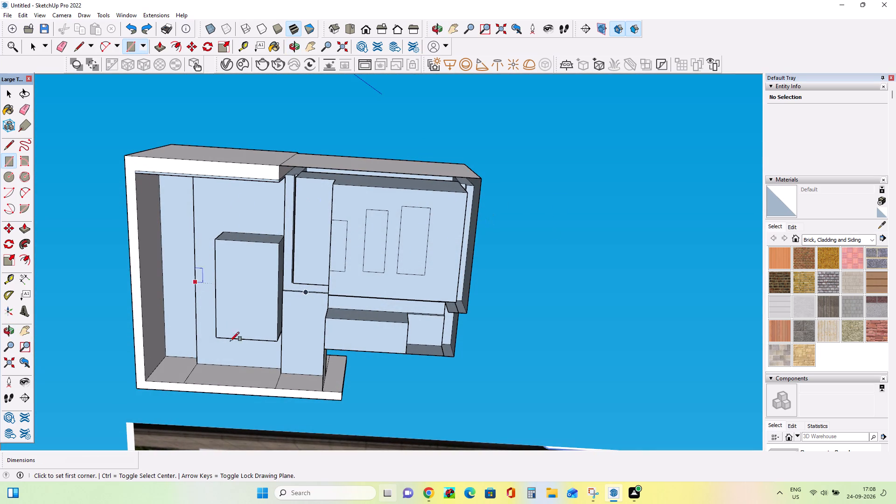
{"action": "left_click", "coordinate": [279, 182]}
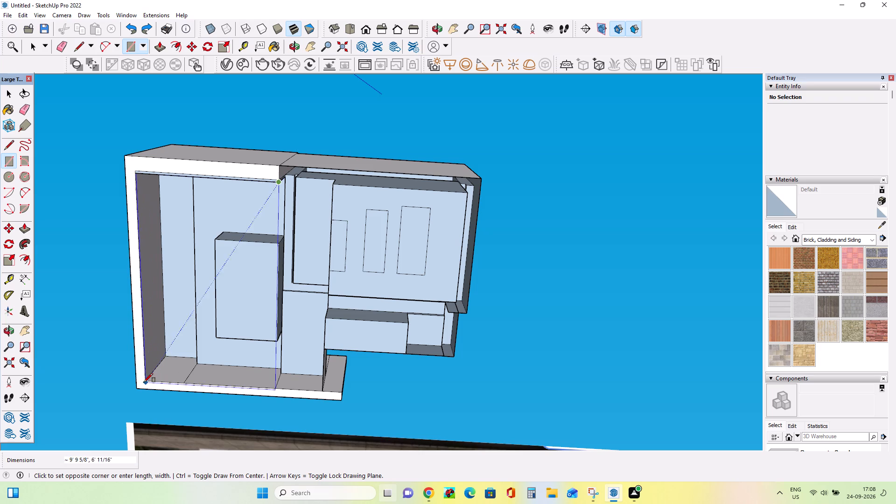
{"action": "left_click", "coordinate": [143, 382]}
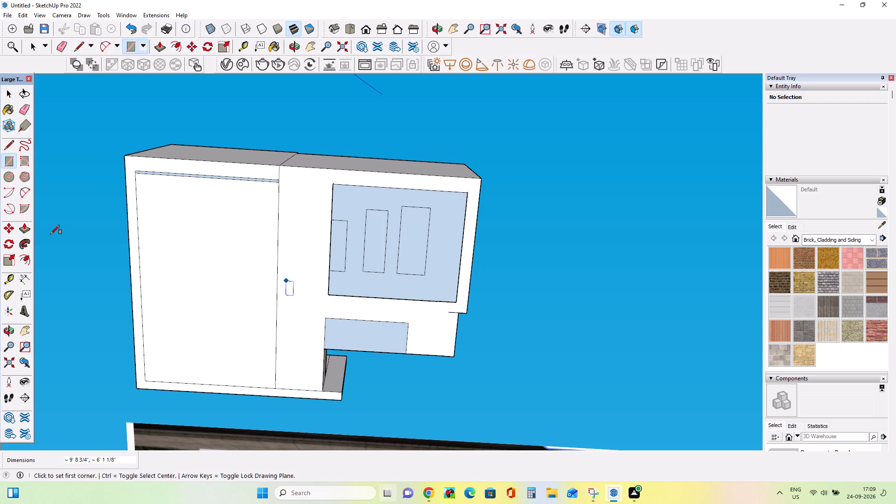
Draw a rectangle about 5' 8 5/8" by 4' 11 5/16" across the back of the porch opening.
{"action": "left_click", "coordinate": [336, 183]}
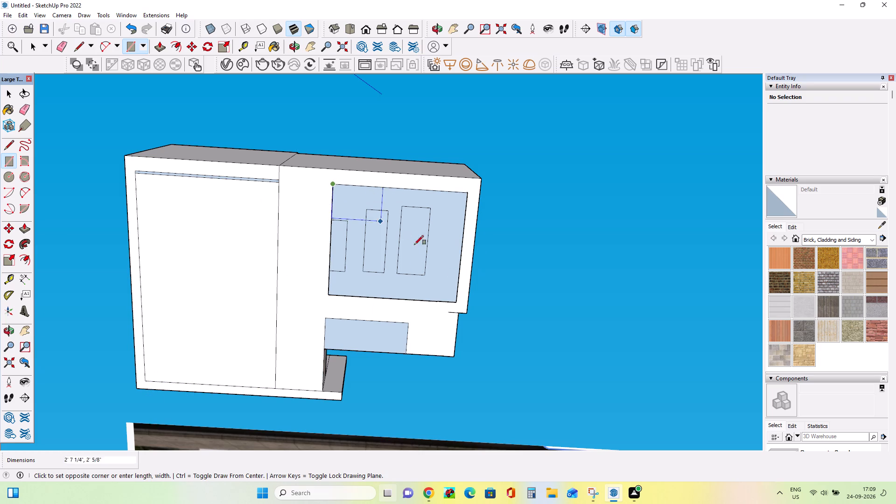
{"action": "left_click", "coordinate": [456, 305]}
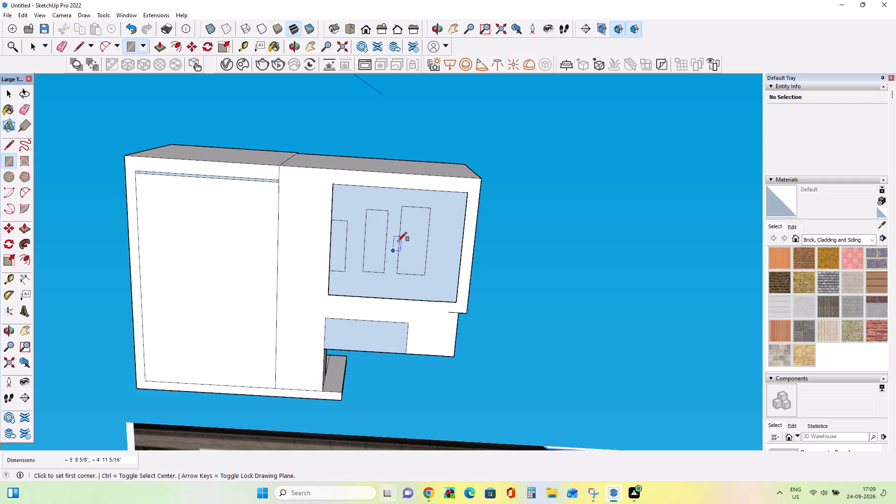
Push/pull the back face seen through the porch opening by 2 9/16".
{"action": "middle_click_drag", "start_coordinate": [403, 259], "coordinate": [419, 304]}
{"action": "middle_click_drag", "start_coordinate": [420, 308], "coordinate": [425, 334]}
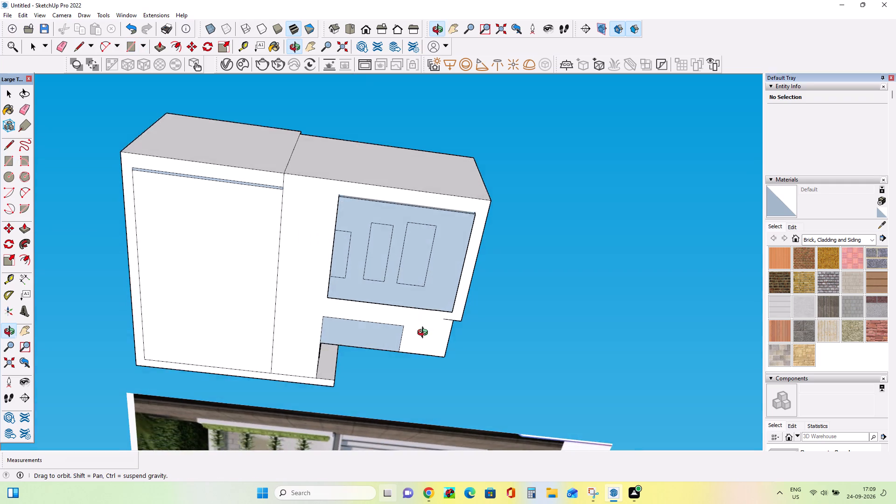
{"action": "middle_click_drag", "start_coordinate": [425, 334], "coordinate": [430, 363]}
{"action": "middle_click_drag", "start_coordinate": [292, 210], "coordinate": [291, 398]}
{"action": "middle_click_drag", "start_coordinate": [286, 211], "coordinate": [291, 388]}
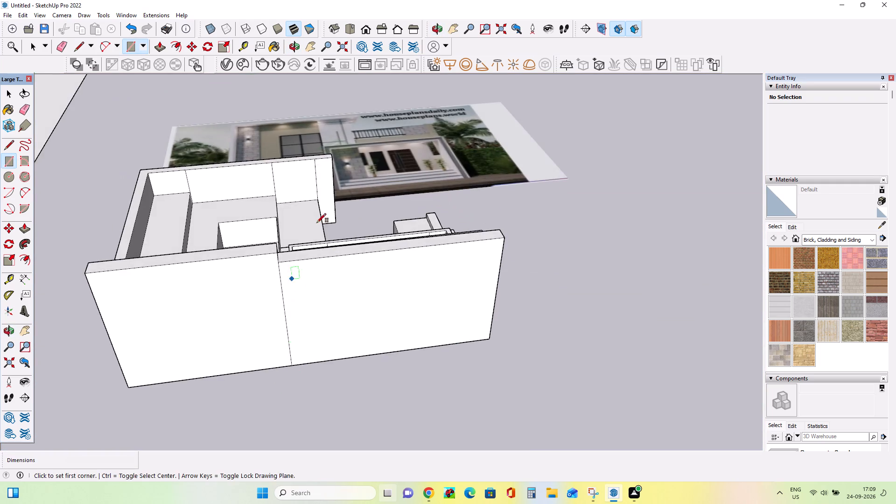
{"action": "middle_click_drag", "start_coordinate": [328, 256], "coordinate": [350, 419]}
{"action": "middle_click_drag", "start_coordinate": [381, 310], "coordinate": [388, 363]}
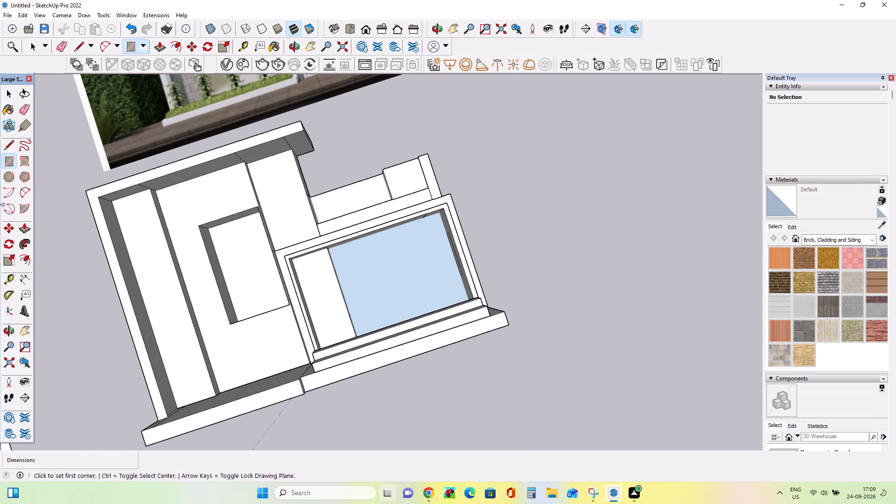
{"action": "left_click", "coordinate": [28, 225]}
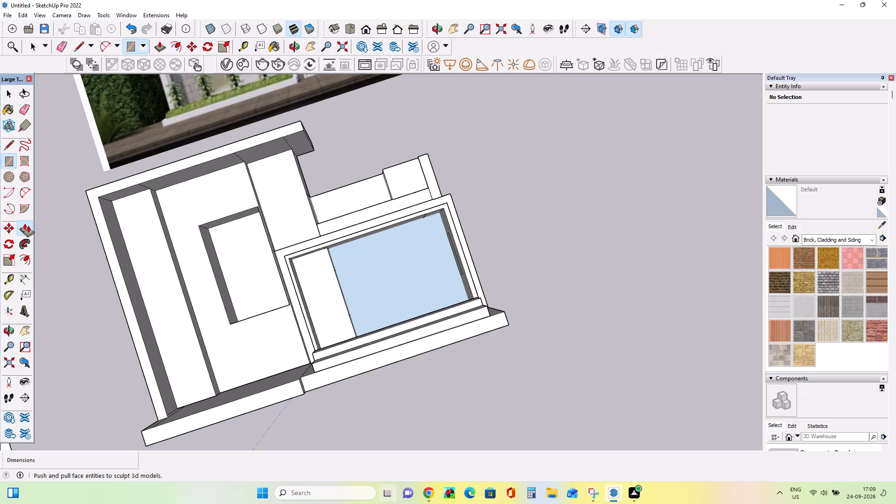
{"action": "left_click", "coordinate": [413, 290]}
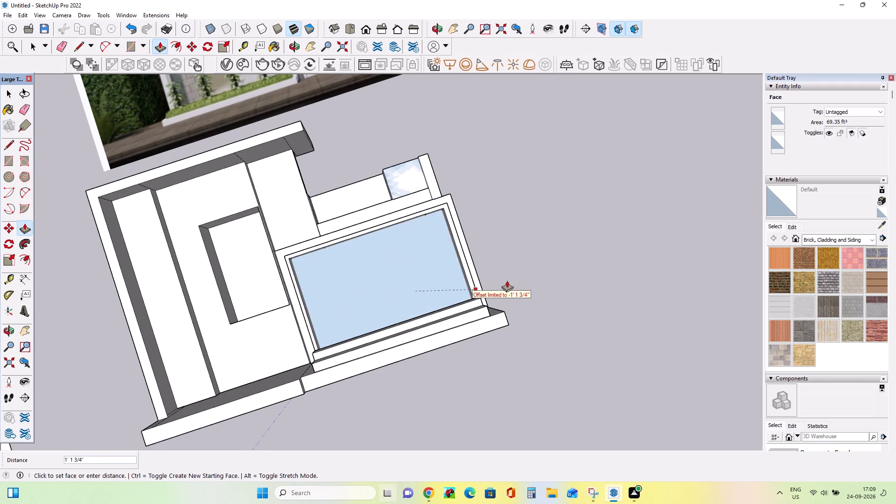
{"action": "left_click", "coordinate": [434, 265]}
Examine the porch and front elevation from the front and compare them with the reference image.
{"action": "middle_click_drag", "start_coordinate": [557, 317], "coordinate": [562, 308]}
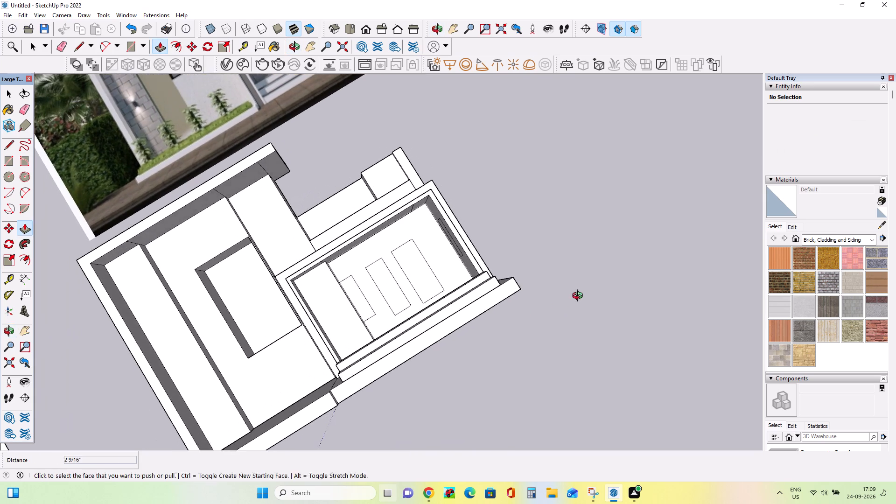
{"action": "middle_click", "coordinate": [578, 297]}
{"action": "scroll", "coordinate": [444, 332], "scroll_direction": "down", "scroll_amount": 10}
{"action": "middle_click_drag", "start_coordinate": [462, 385], "coordinate": [343, 399]}
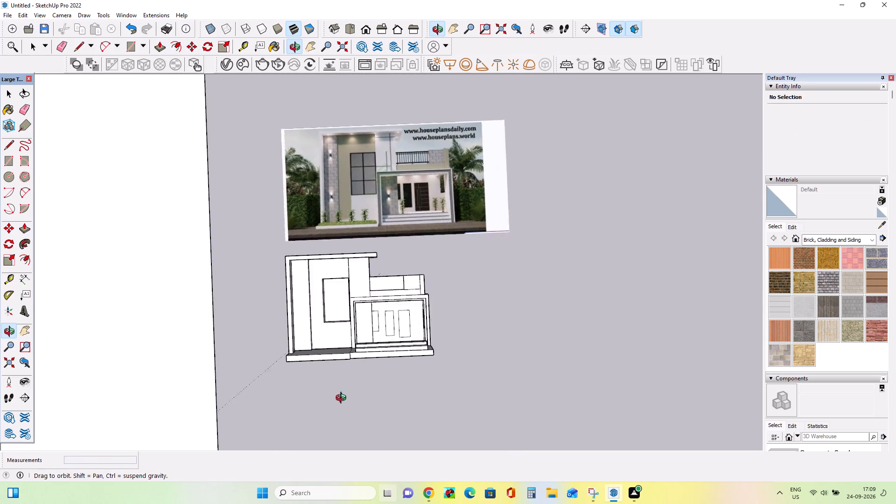
{"action": "middle_click_drag", "start_coordinate": [343, 399], "coordinate": [342, 399]}
{"action": "scroll", "coordinate": [372, 356], "scroll_direction": "up", "scroll_amount": 3}
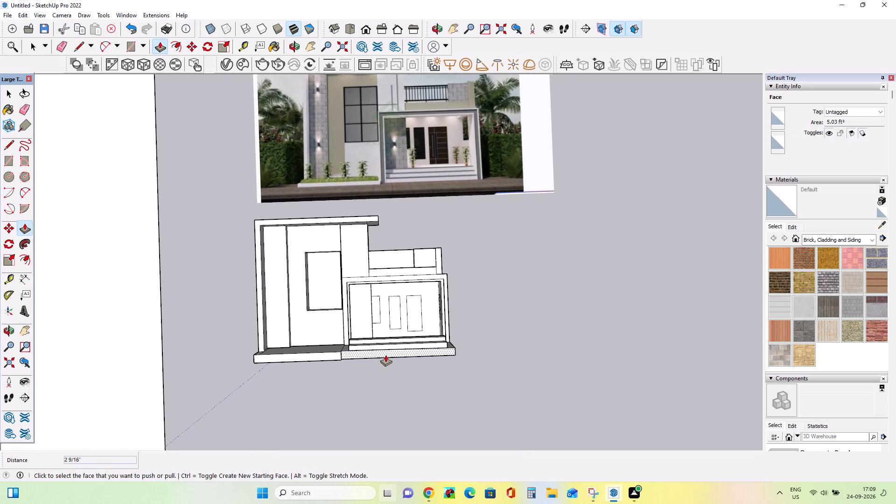
{"action": "scroll", "coordinate": [385, 355], "scroll_direction": "up", "scroll_amount": 4}
{"action": "middle_click_drag", "start_coordinate": [404, 355], "coordinate": [405, 392]}
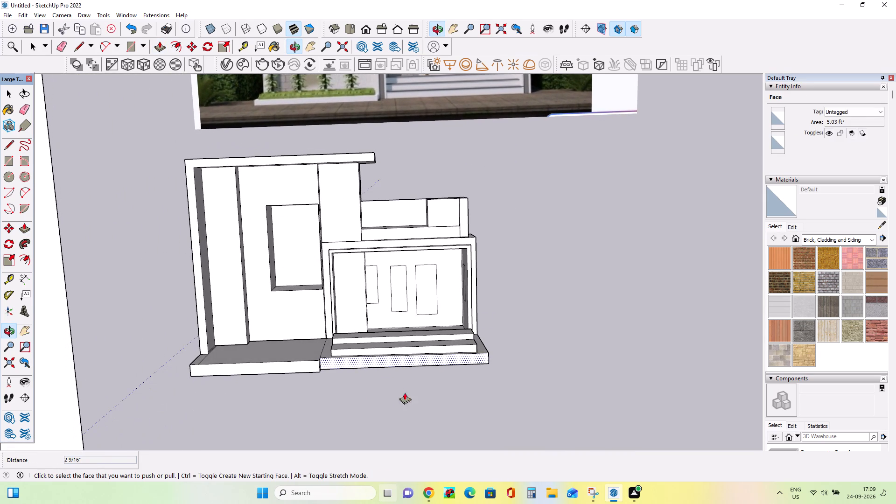
{"action": "scroll", "coordinate": [389, 349], "scroll_direction": "up", "scroll_amount": 2}
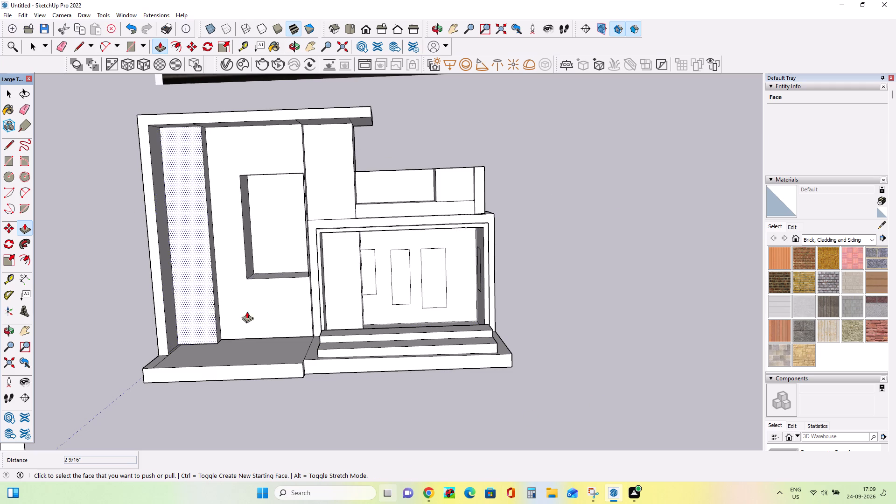
Pull the recessed window face in the tall wall forward 1' 6 5/16" until it is flush with the wall surface.
{"action": "left_click", "coordinate": [273, 218]}
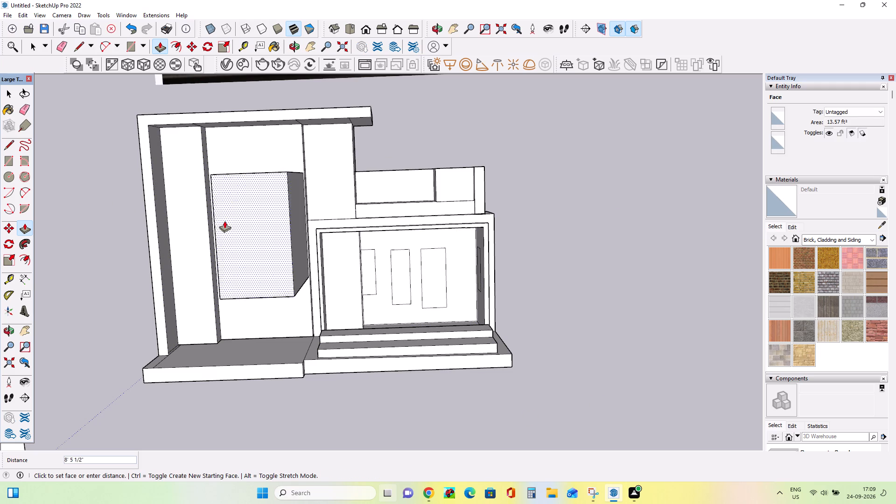
{"action": "left_click", "coordinate": [302, 318]}
{"action": "right_click", "coordinate": [302, 318]}
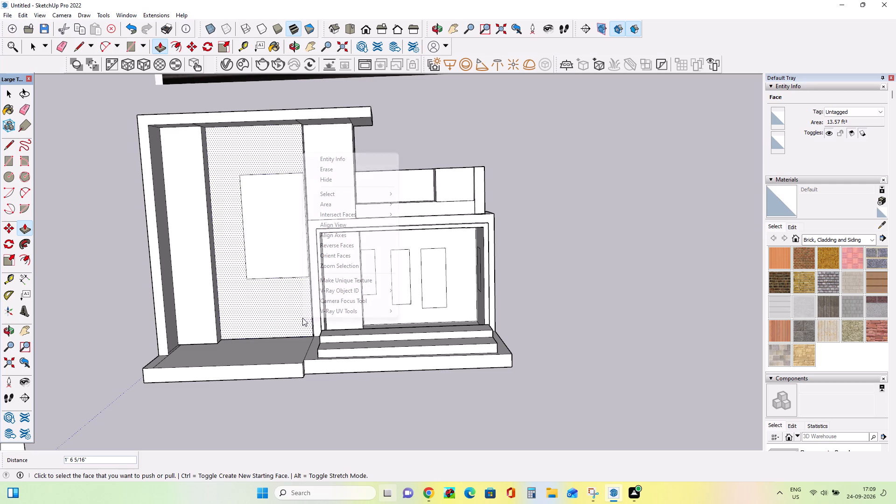
{"action": "left_click", "coordinate": [70, 172]}
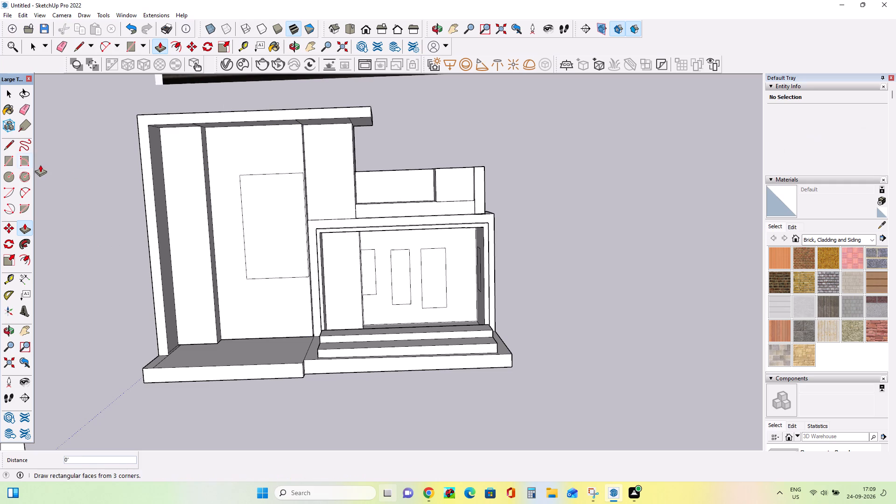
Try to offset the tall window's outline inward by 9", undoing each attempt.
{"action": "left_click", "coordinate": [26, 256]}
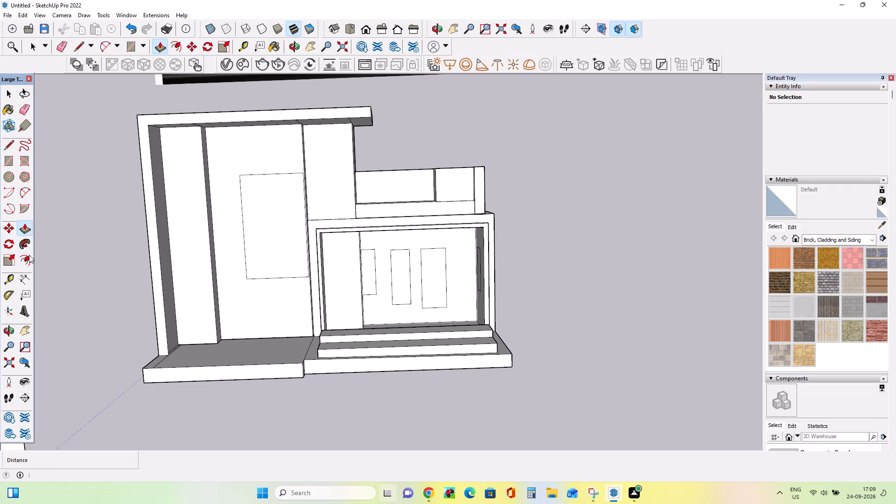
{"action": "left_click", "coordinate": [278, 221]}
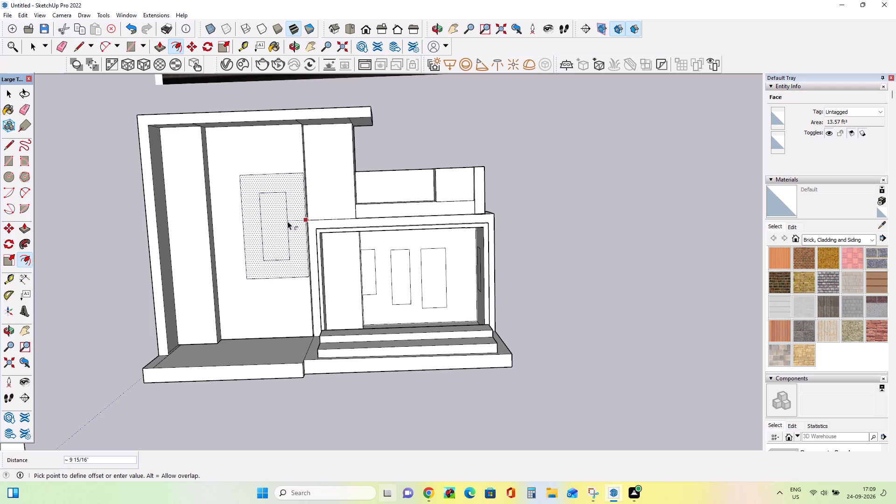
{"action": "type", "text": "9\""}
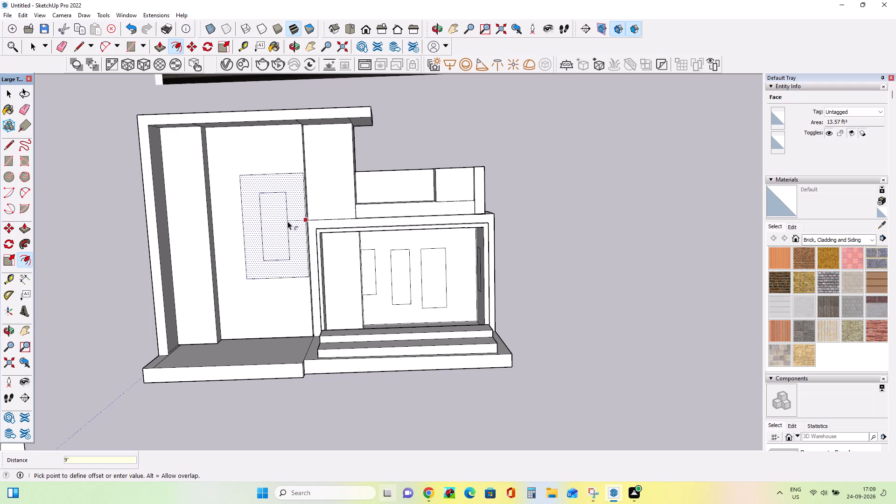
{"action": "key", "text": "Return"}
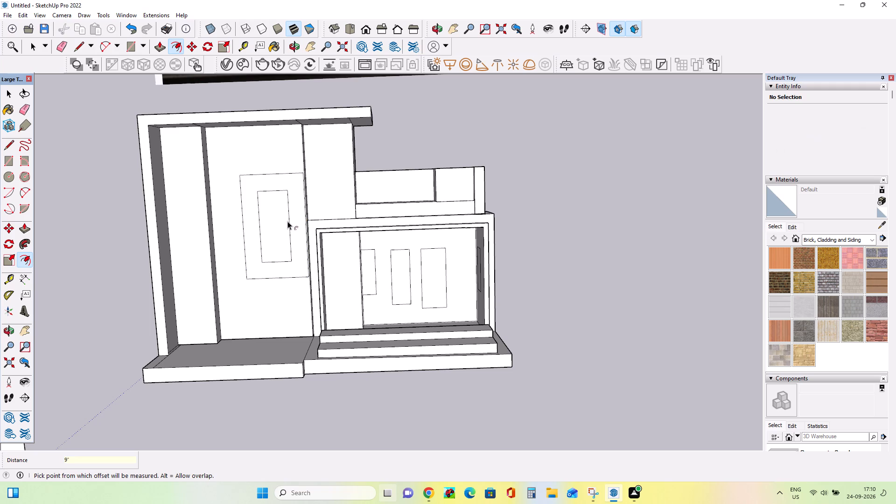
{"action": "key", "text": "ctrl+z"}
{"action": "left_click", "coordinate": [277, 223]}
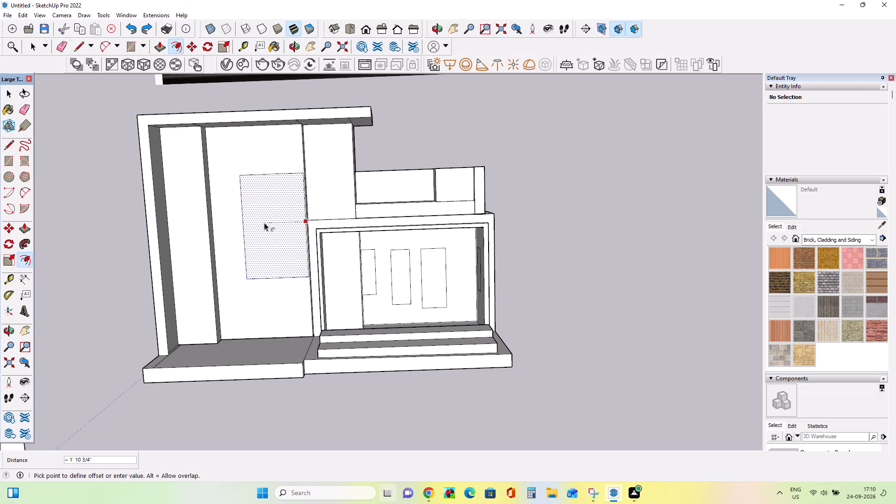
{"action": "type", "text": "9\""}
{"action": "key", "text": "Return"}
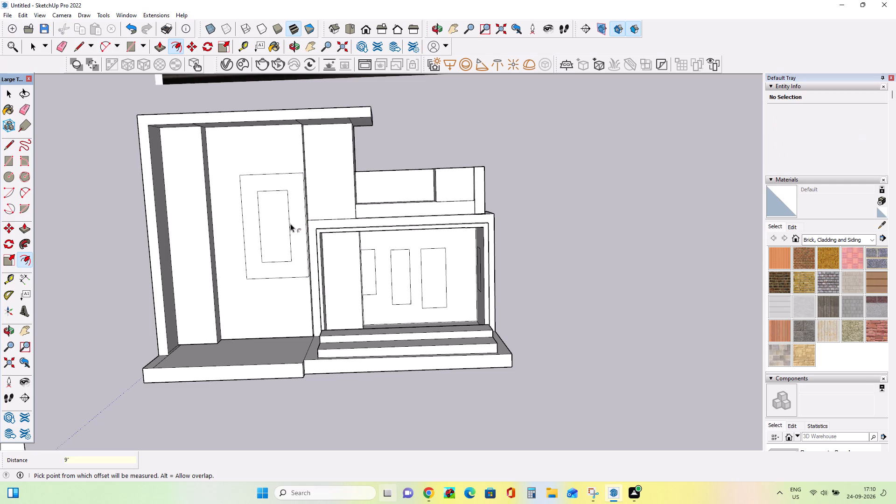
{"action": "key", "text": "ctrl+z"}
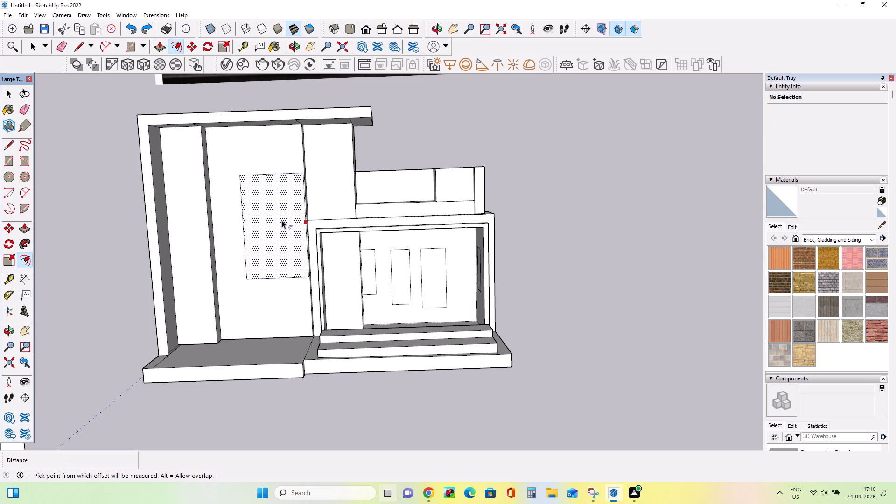
Offset the tall window's outline inward by about 3 3/8" to form its frame.
{"action": "left_click", "coordinate": [277, 220]}
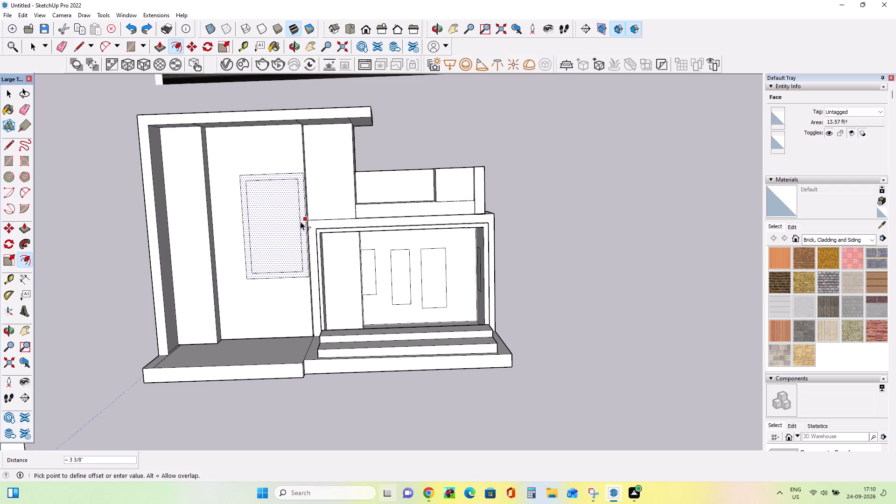
{"action": "left_click", "coordinate": [301, 222]}
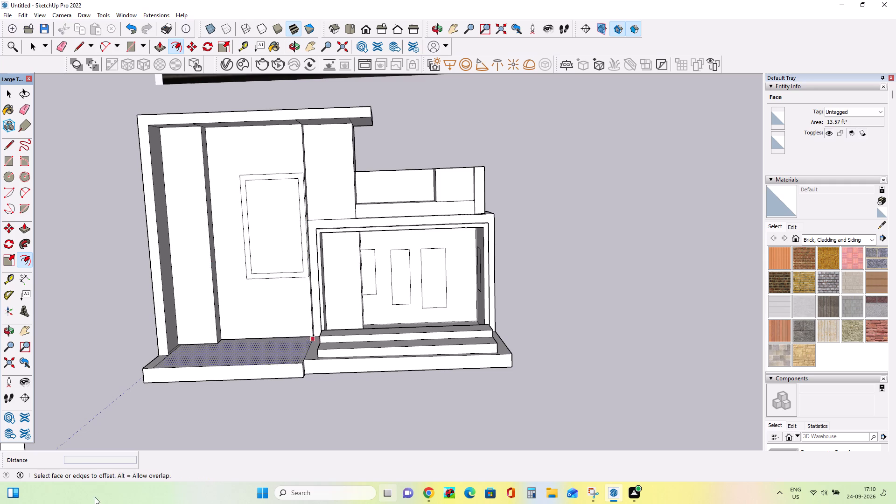
Draw a vertical mullion rectangle about 2 7/16" by 4' 3 1/4" down the middle of the tall window, inside its frame.
{"action": "left_click", "coordinate": [10, 161]}
{"action": "left_click", "coordinate": [270, 180]}
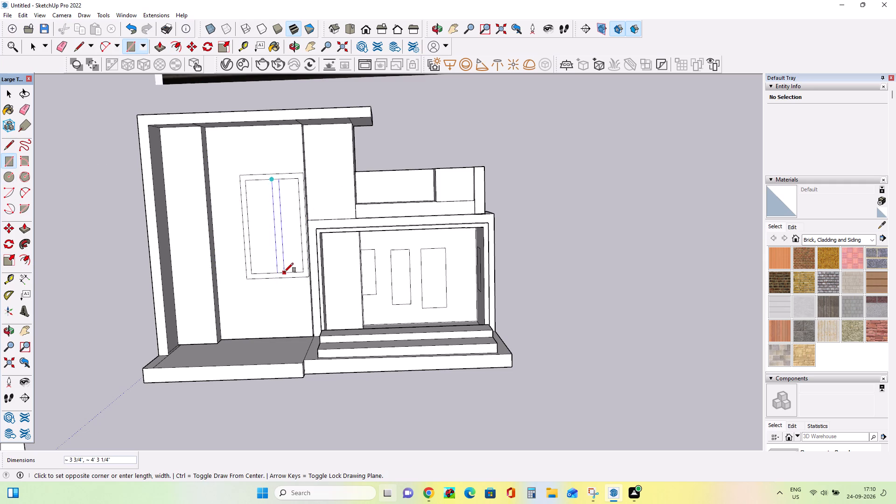
{"action": "scroll", "coordinate": [282, 271], "scroll_direction": "up", "scroll_amount": 7}
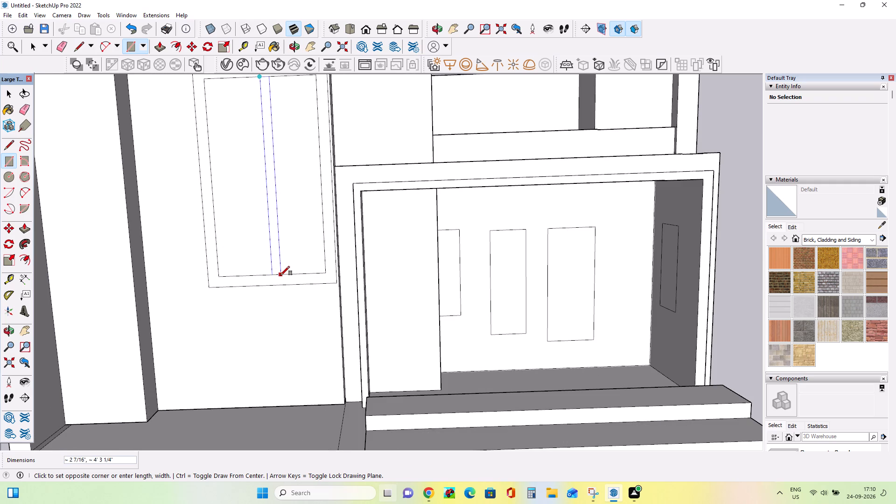
{"action": "left_click", "coordinate": [280, 275]}
{"action": "scroll", "coordinate": [280, 276], "scroll_direction": "down", "scroll_amount": 9}
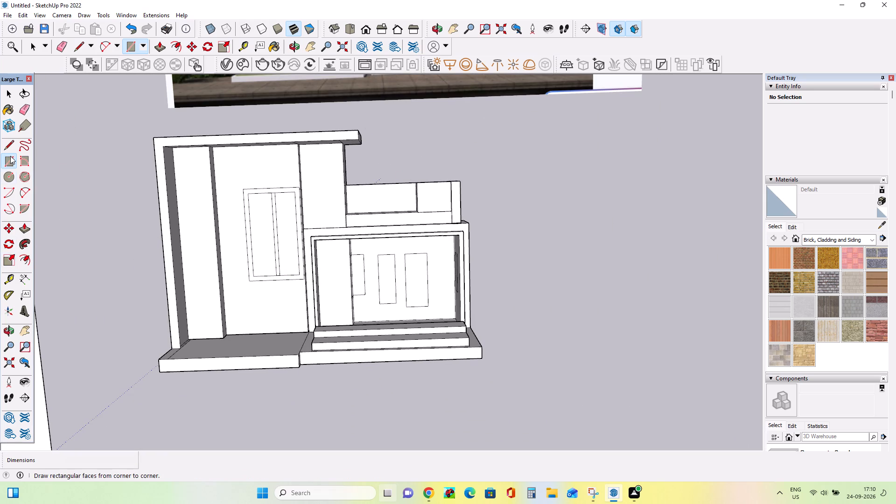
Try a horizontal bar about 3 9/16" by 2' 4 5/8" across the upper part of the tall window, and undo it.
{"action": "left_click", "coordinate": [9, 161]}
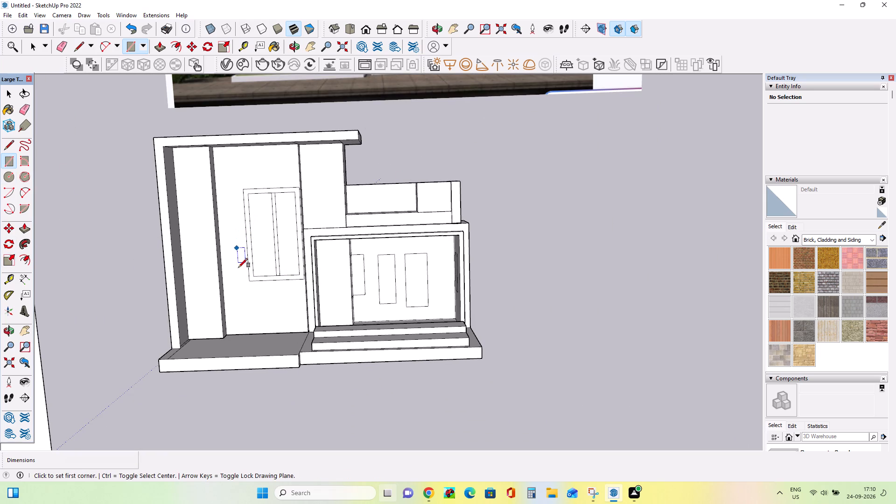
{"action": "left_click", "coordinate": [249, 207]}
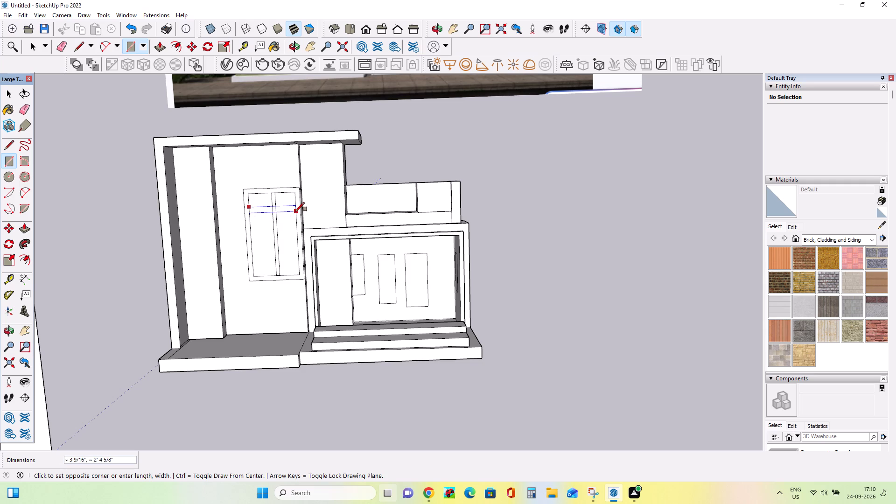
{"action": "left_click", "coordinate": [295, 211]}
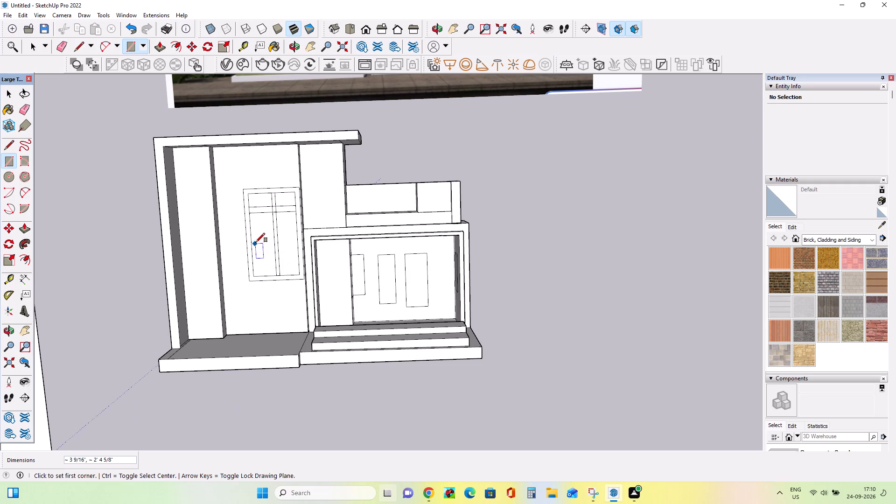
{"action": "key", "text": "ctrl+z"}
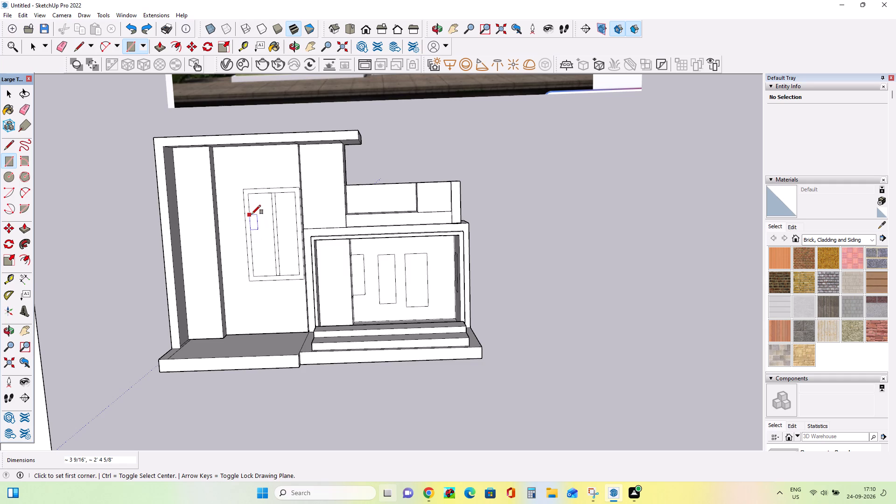
Draw two horizontal bars across the tall window, inside its frame: upper about 3 13/16" by 2' 4 5/8", lower about 3 5/8" by 2' 4 5/8".
{"action": "left_click", "coordinate": [252, 212]}
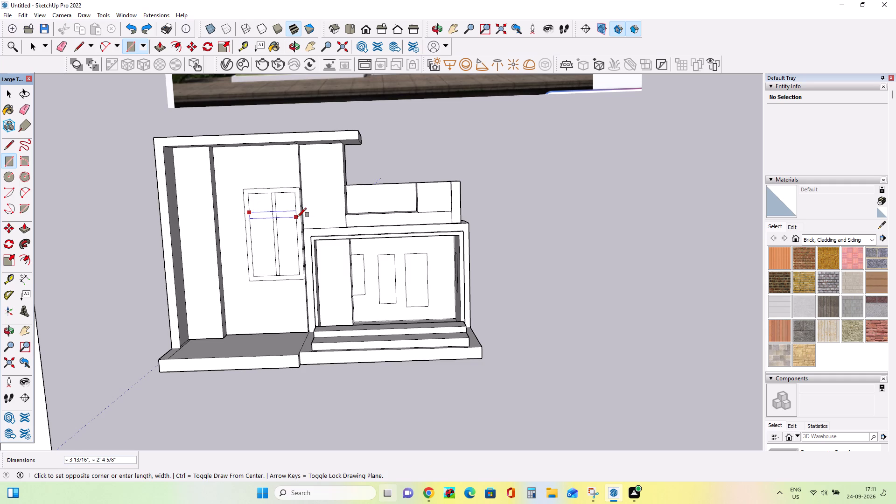
{"action": "left_click", "coordinate": [297, 217]}
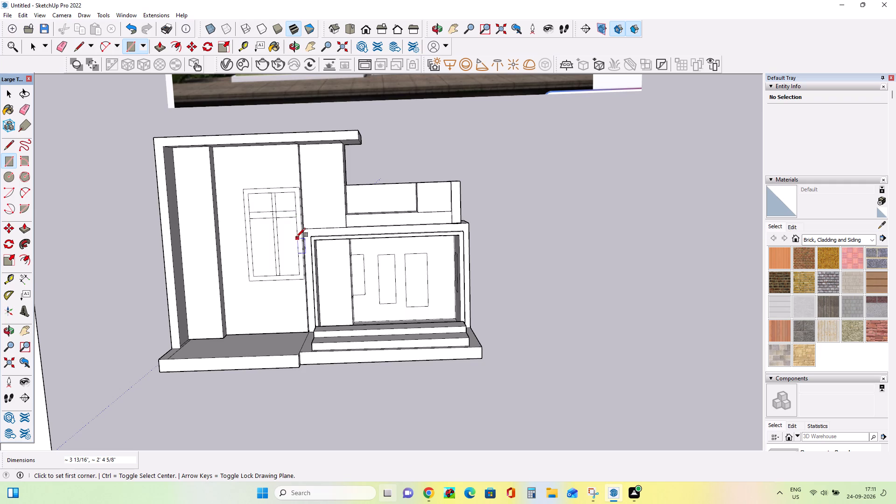
{"action": "left_click", "coordinate": [296, 240]}
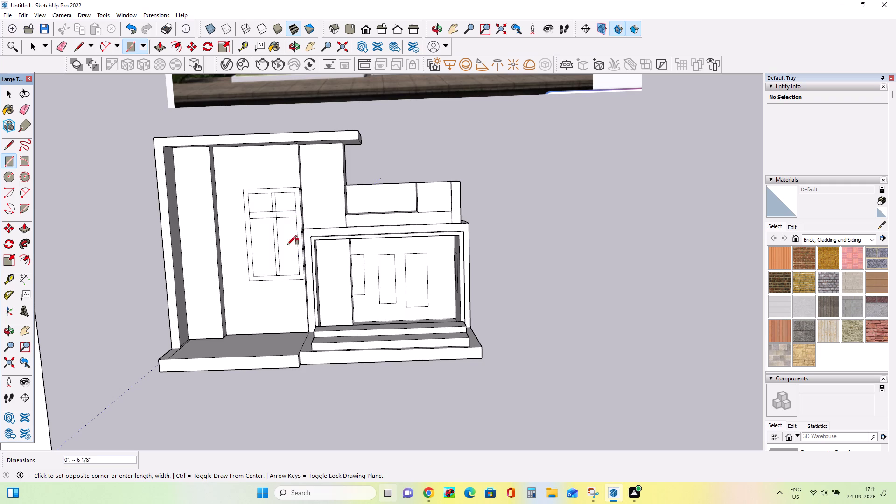
{"action": "left_click", "coordinate": [252, 250]}
Paint the narrow wall strip beside the tall window, the porch's side panel and the small parapet panel with Concrete Block 8x8 Gray.
{"action": "scroll", "coordinate": [289, 301], "scroll_direction": "down", "scroll_amount": 2}
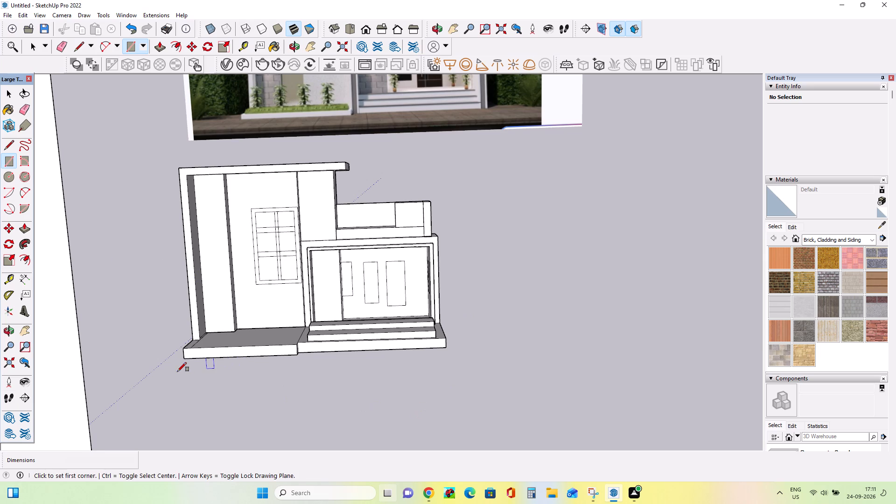
{"action": "scroll", "coordinate": [177, 371], "scroll_direction": "up", "scroll_amount": 2}
{"action": "middle_click_drag", "start_coordinate": [402, 413], "coordinate": [426, 399]}
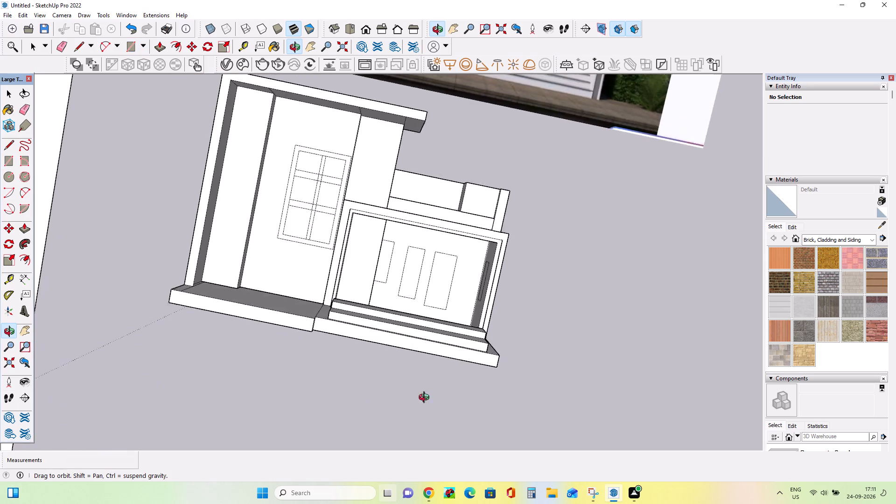
{"action": "middle_click_drag", "start_coordinate": [426, 399], "coordinate": [409, 406]}
{"action": "middle_click", "coordinate": [409, 406]}
{"action": "middle_click_drag", "start_coordinate": [420, 384], "coordinate": [398, 378]}
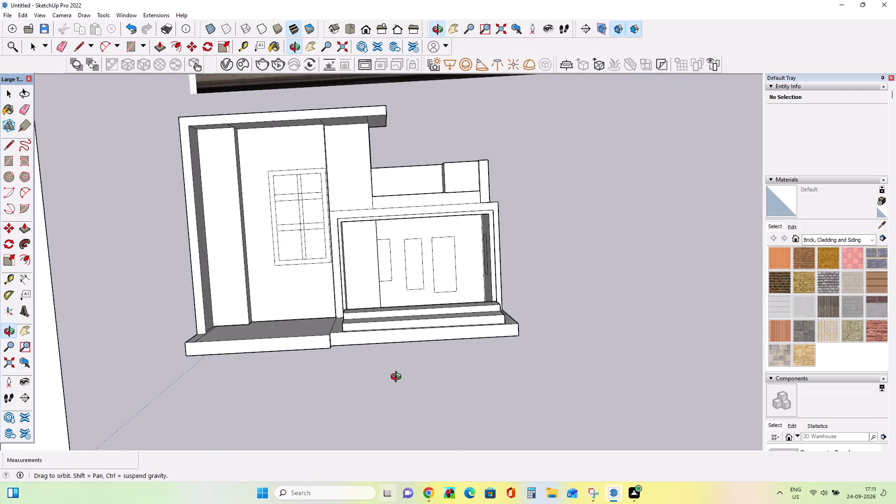
{"action": "middle_click_drag", "start_coordinate": [398, 378], "coordinate": [413, 379]}
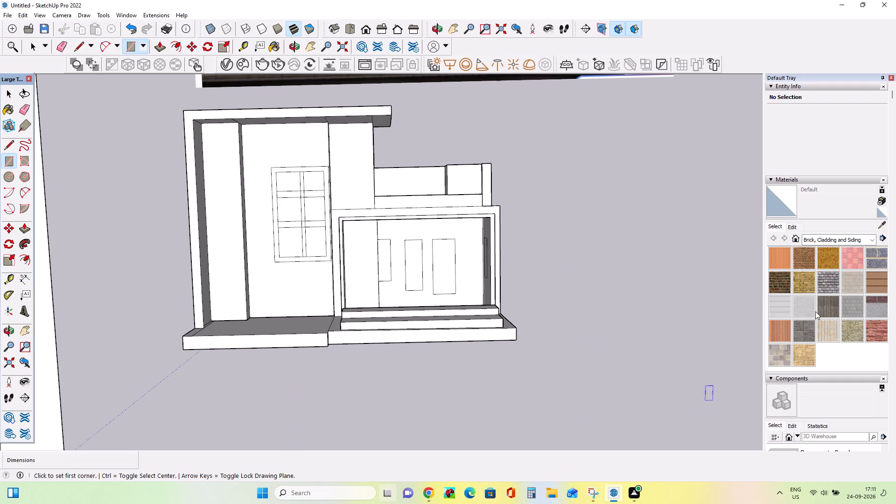
{"action": "left_click", "coordinate": [848, 304]}
{"action": "left_click", "coordinate": [216, 246]}
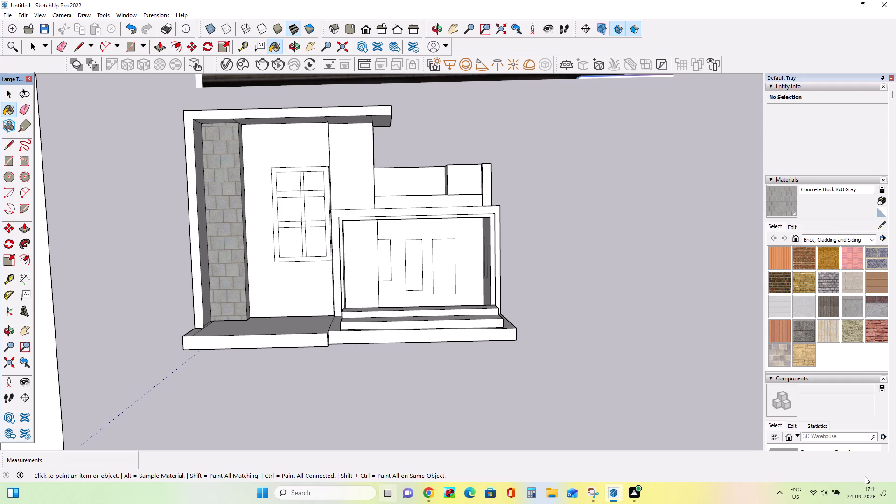
{"action": "left_click", "coordinate": [359, 270]}
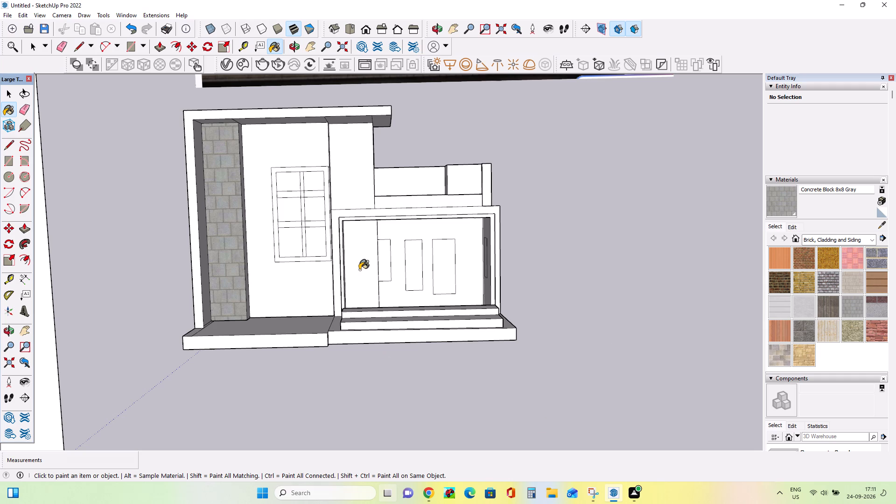
{"action": "left_click", "coordinate": [359, 269]}
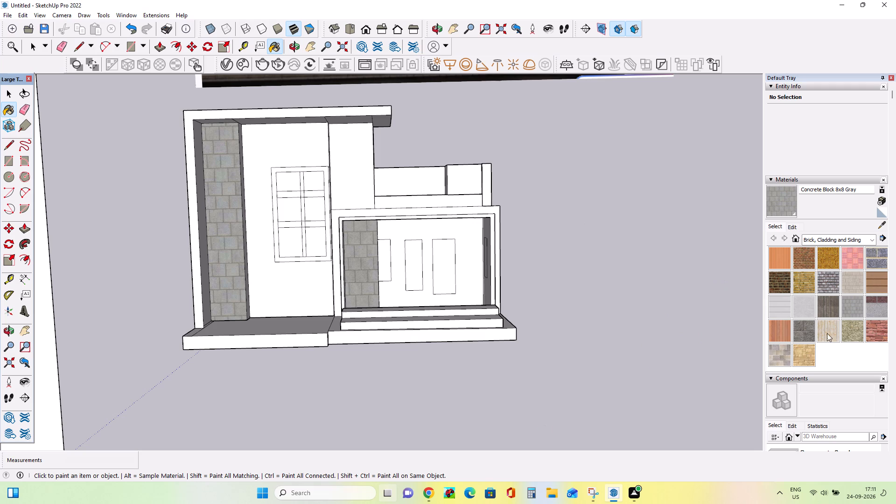
{"action": "scroll", "coordinate": [827, 304], "scroll_direction": "down", "scroll_amount": 3}
{"action": "scroll", "coordinate": [827, 304], "scroll_direction": "up", "scroll_amount": 6}
{"action": "left_click", "coordinate": [455, 183]}
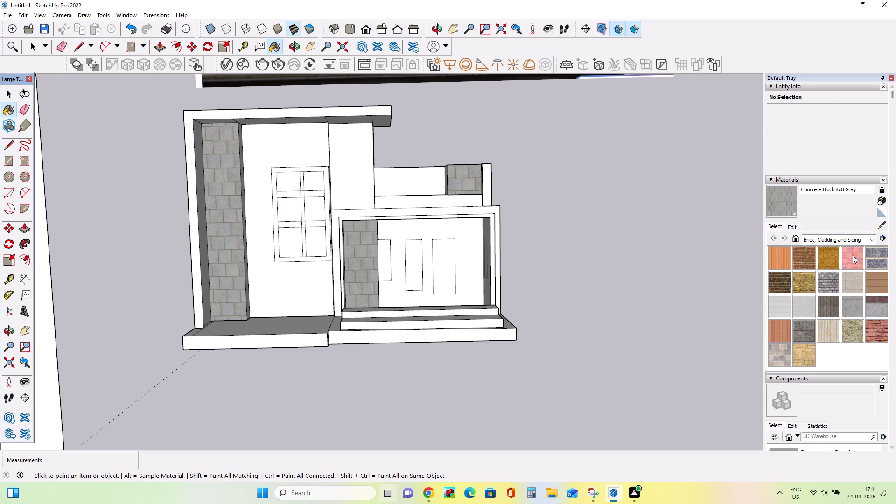
Paint the band below the parapet, the porch's back wall and the wall around the tall window with Color E01 from the Colors collection.
{"action": "left_click", "coordinate": [847, 238]}
{"action": "left_click", "coordinate": [844, 270]}
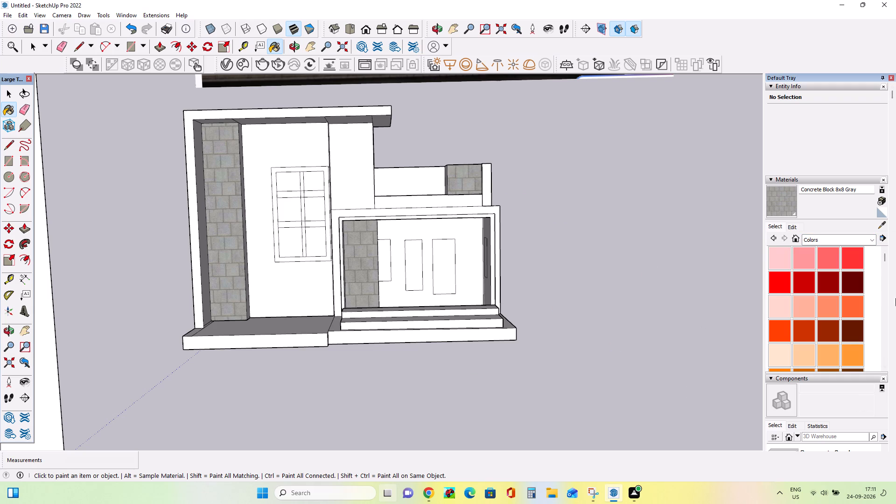
{"action": "scroll", "coordinate": [813, 312], "scroll_direction": "down", "scroll_amount": 4}
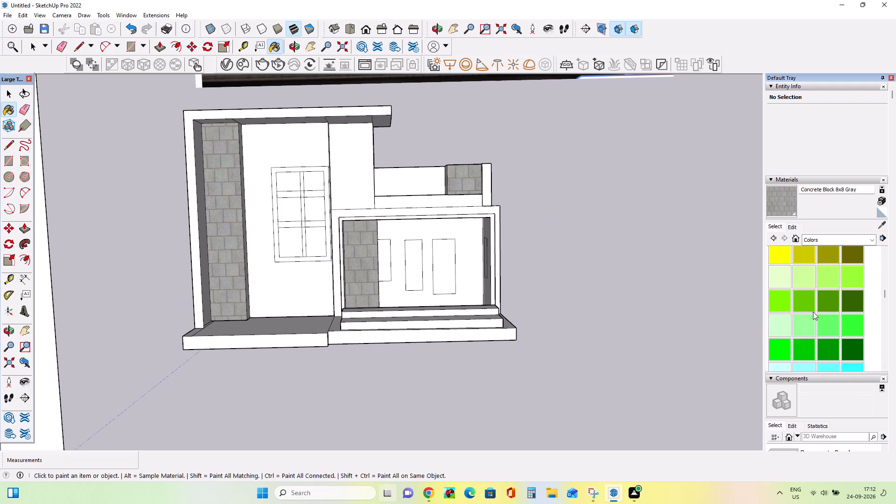
{"action": "scroll", "coordinate": [813, 312], "scroll_direction": "down", "scroll_amount": 7}
{"action": "scroll", "coordinate": [814, 313], "scroll_direction": "up", "scroll_amount": 2}
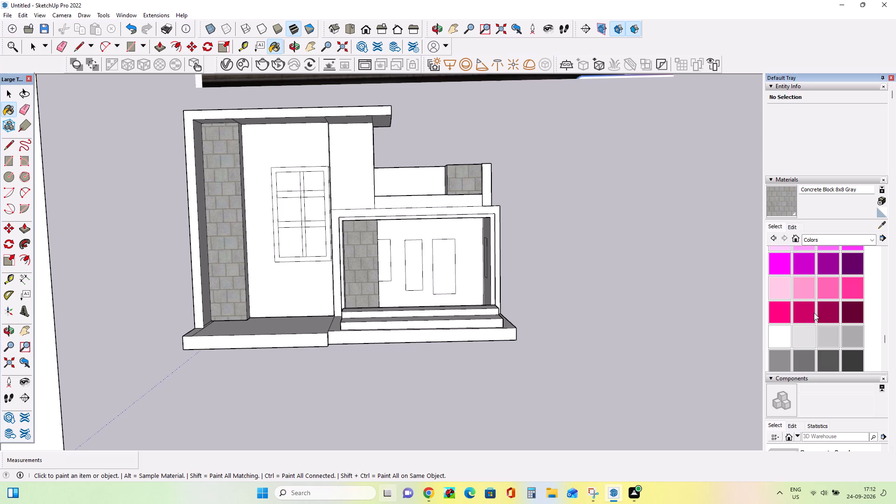
{"action": "scroll", "coordinate": [814, 313], "scroll_direction": "up", "scroll_amount": 4}
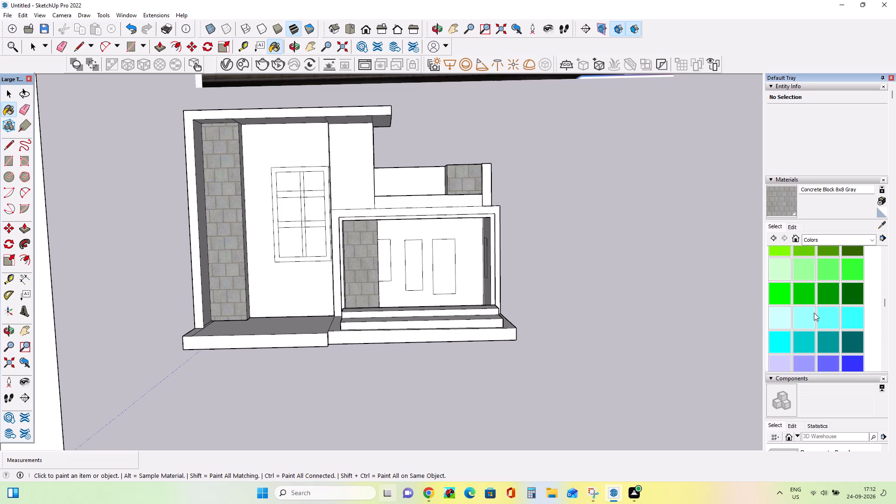
{"action": "scroll", "coordinate": [875, 320], "scroll_direction": "up", "scroll_amount": 3}
{"action": "scroll", "coordinate": [833, 329], "scroll_direction": "up", "scroll_amount": 5}
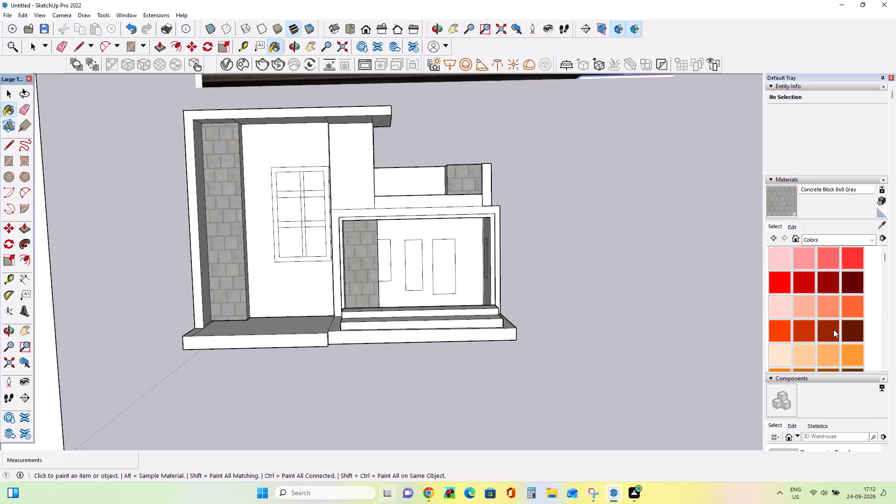
{"action": "scroll", "coordinate": [833, 329], "scroll_direction": "up", "scroll_amount": 3}
{"action": "scroll", "coordinate": [833, 329], "scroll_direction": "down", "scroll_amount": 4}
{"action": "scroll", "coordinate": [833, 329], "scroll_direction": "up", "scroll_amount": 2}
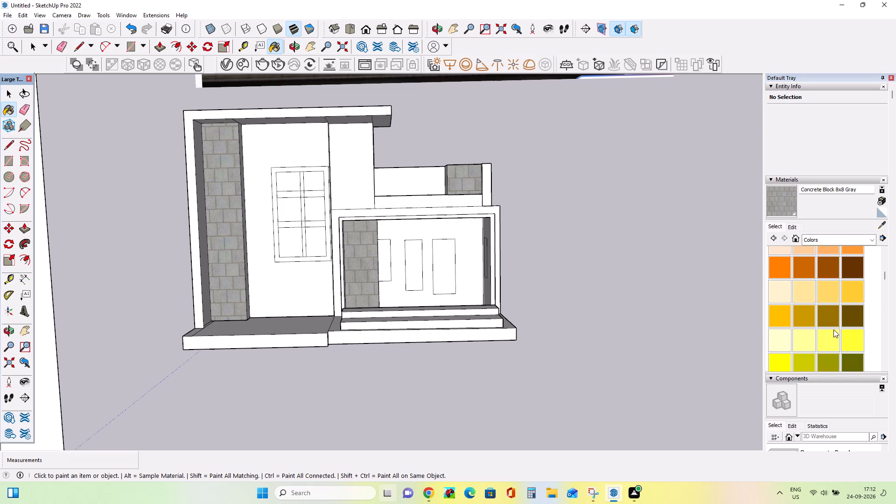
{"action": "left_click", "coordinate": [784, 344]}
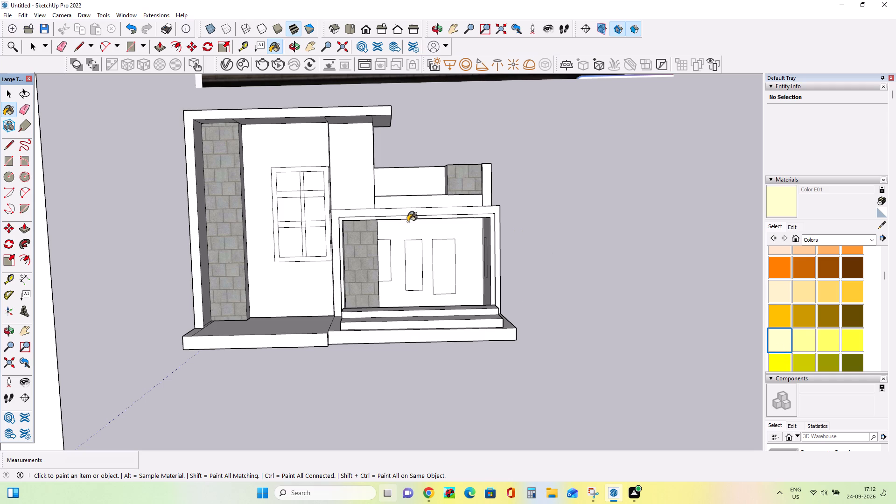
{"action": "left_click", "coordinate": [427, 201]}
{"action": "left_click", "coordinate": [437, 203]}
{"action": "left_click", "coordinate": [467, 203]}
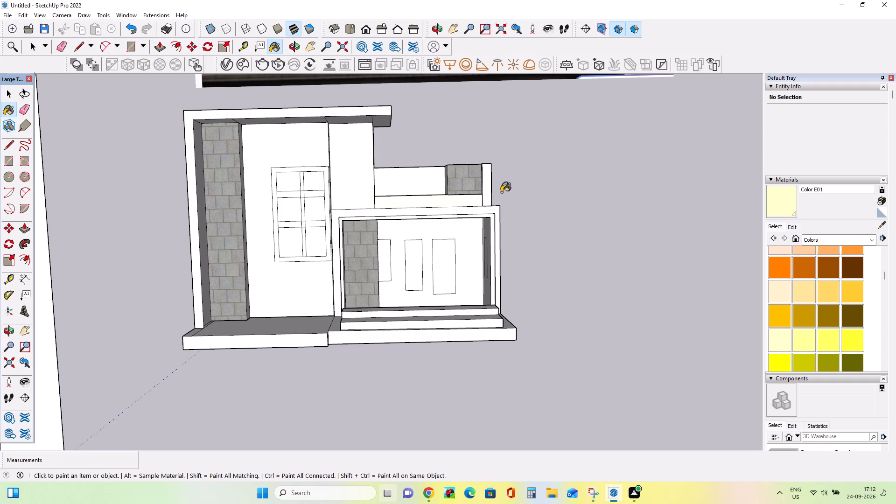
{"action": "left_click", "coordinate": [489, 187]}
{"action": "left_click", "coordinate": [460, 245]}
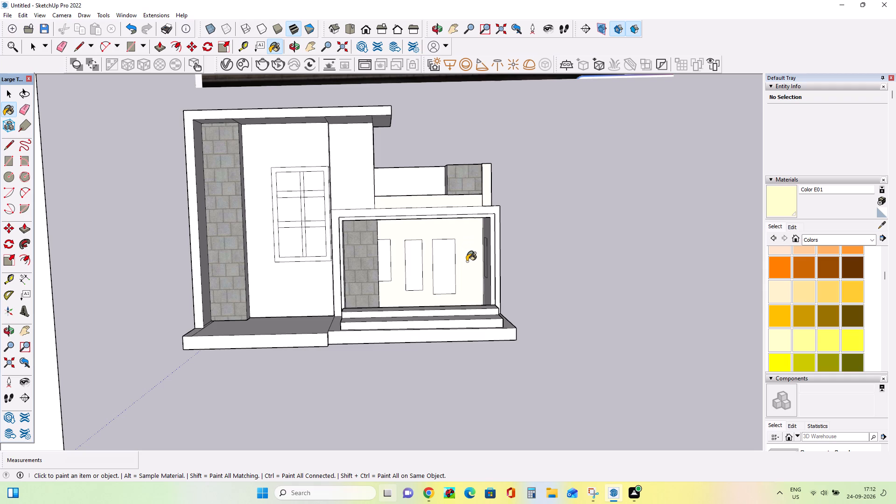
{"action": "left_click", "coordinate": [304, 154]}
Look through the Colors collection for another shade for the facade.
{"action": "scroll", "coordinate": [830, 324], "scroll_direction": "down", "scroll_amount": 2}
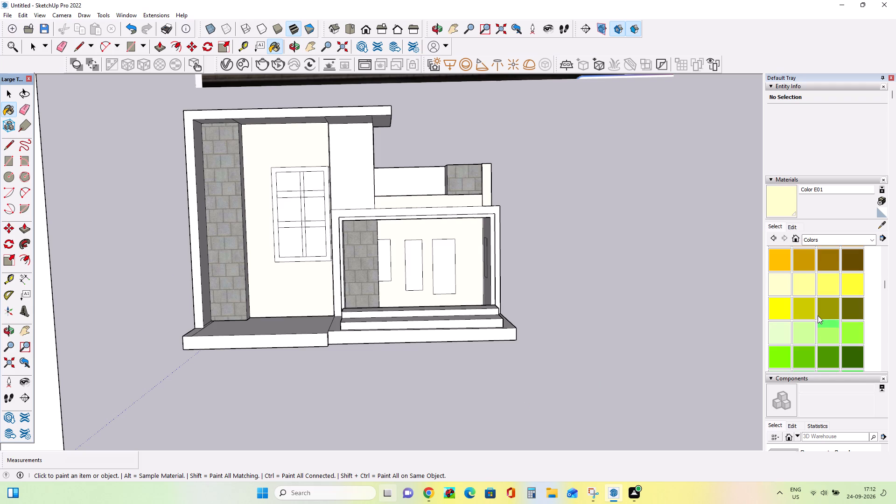
{"action": "scroll", "coordinate": [818, 315], "scroll_direction": "down", "scroll_amount": 6}
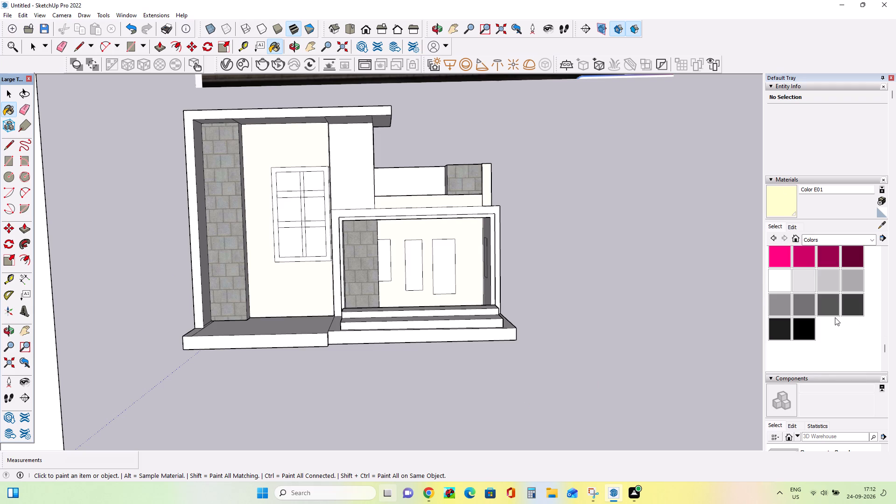
{"action": "scroll", "coordinate": [835, 317], "scroll_direction": "up", "scroll_amount": 6}
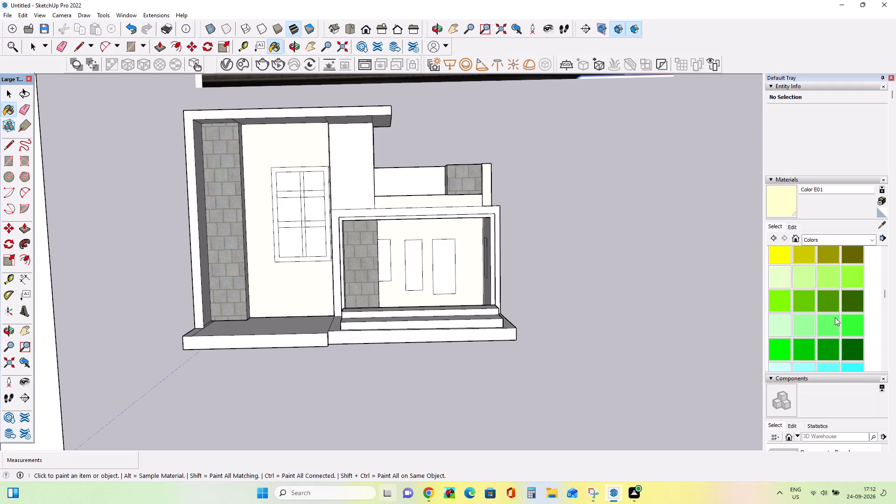
{"action": "scroll", "coordinate": [835, 317], "scroll_direction": "up", "scroll_amount": 2}
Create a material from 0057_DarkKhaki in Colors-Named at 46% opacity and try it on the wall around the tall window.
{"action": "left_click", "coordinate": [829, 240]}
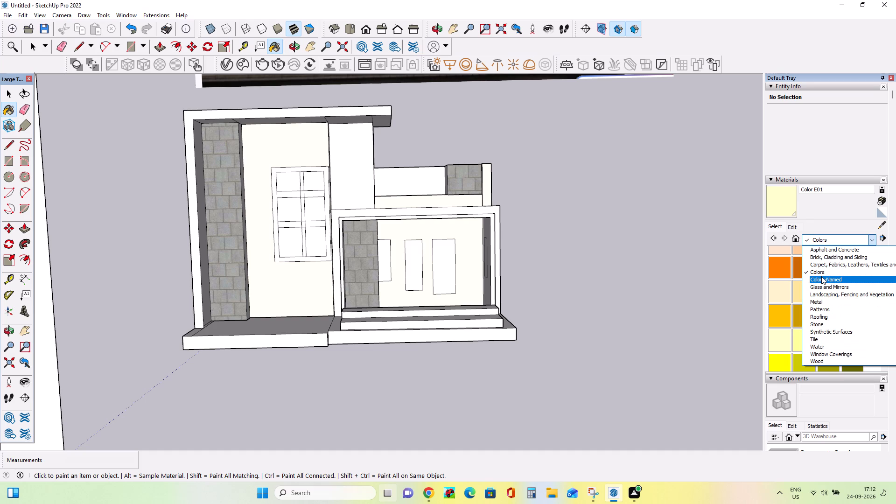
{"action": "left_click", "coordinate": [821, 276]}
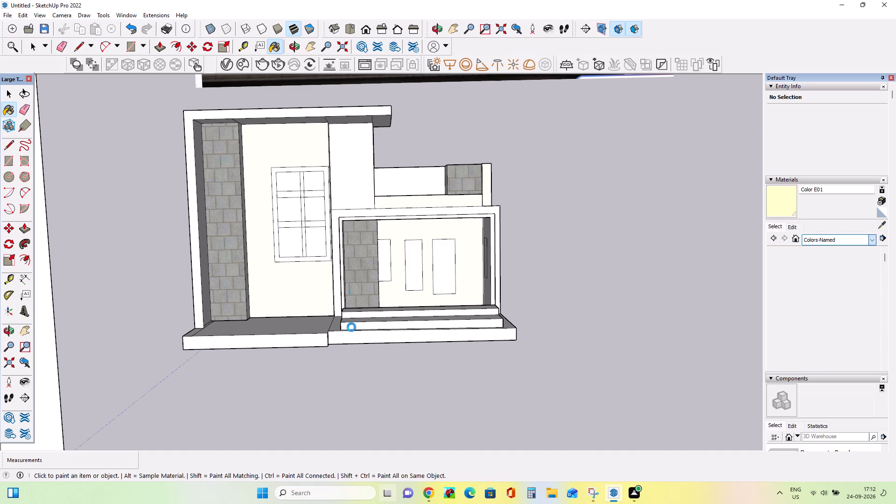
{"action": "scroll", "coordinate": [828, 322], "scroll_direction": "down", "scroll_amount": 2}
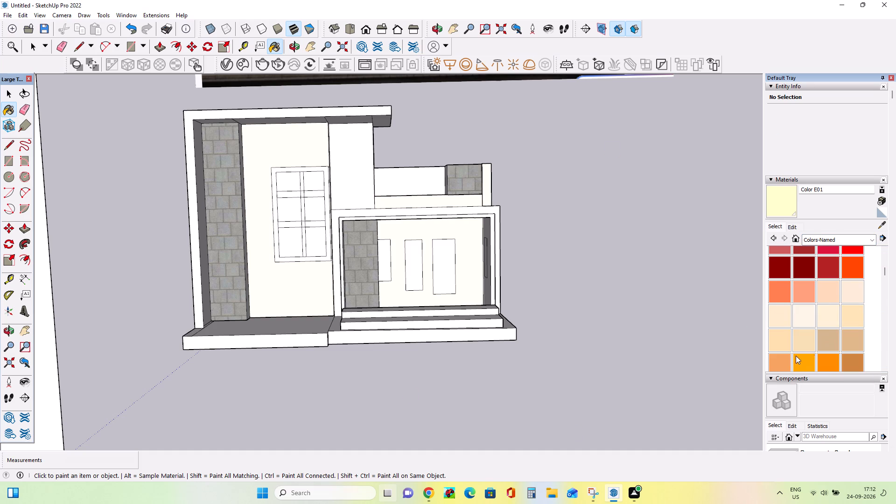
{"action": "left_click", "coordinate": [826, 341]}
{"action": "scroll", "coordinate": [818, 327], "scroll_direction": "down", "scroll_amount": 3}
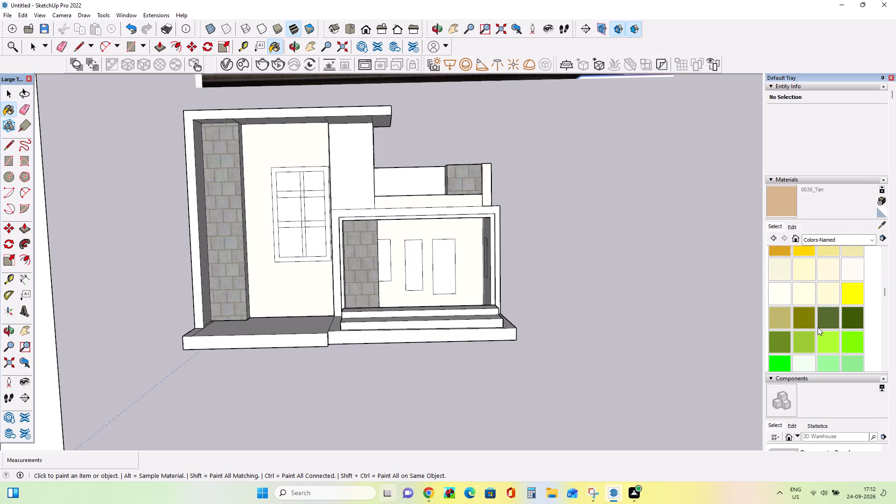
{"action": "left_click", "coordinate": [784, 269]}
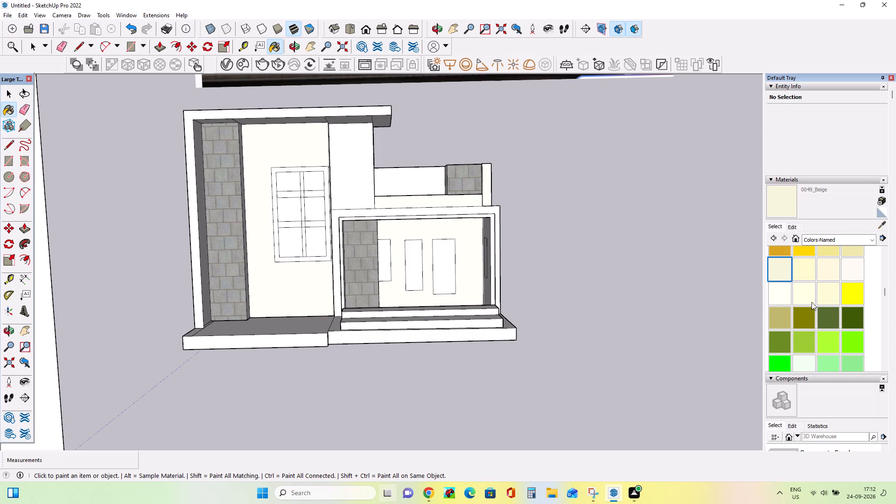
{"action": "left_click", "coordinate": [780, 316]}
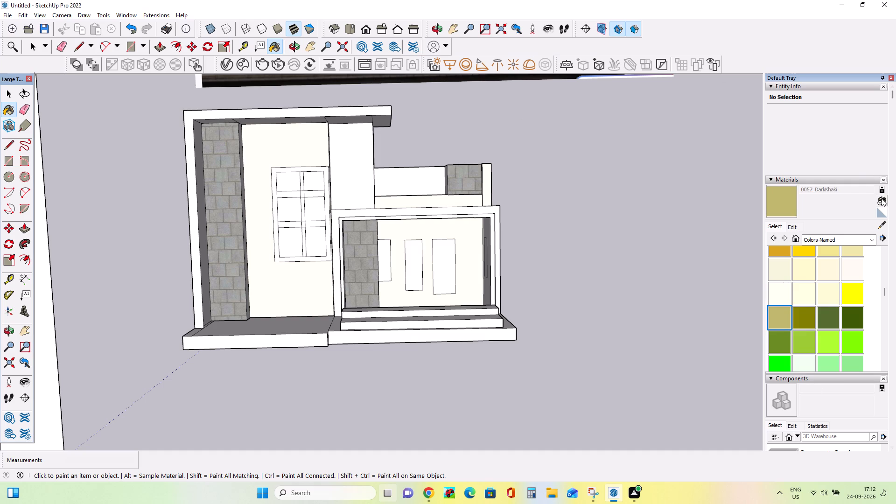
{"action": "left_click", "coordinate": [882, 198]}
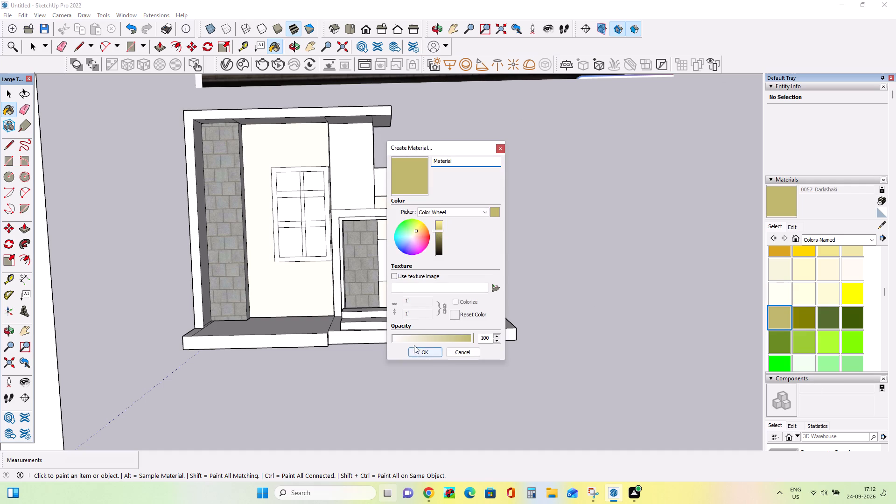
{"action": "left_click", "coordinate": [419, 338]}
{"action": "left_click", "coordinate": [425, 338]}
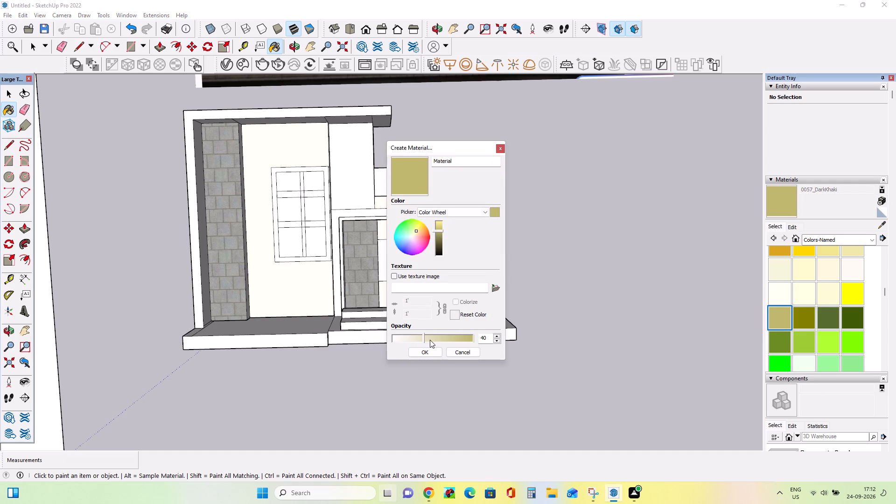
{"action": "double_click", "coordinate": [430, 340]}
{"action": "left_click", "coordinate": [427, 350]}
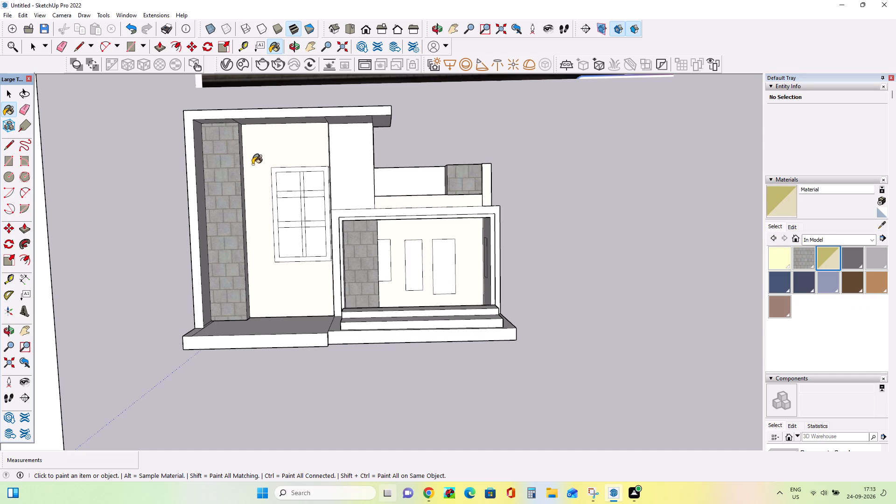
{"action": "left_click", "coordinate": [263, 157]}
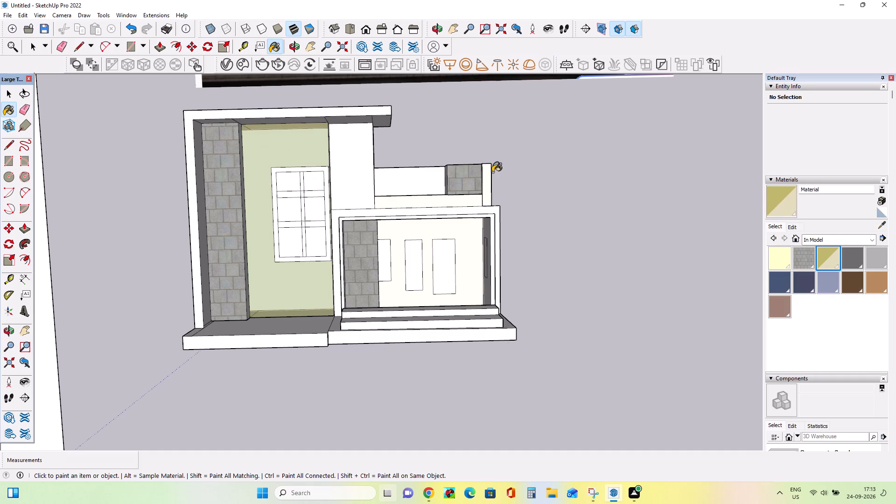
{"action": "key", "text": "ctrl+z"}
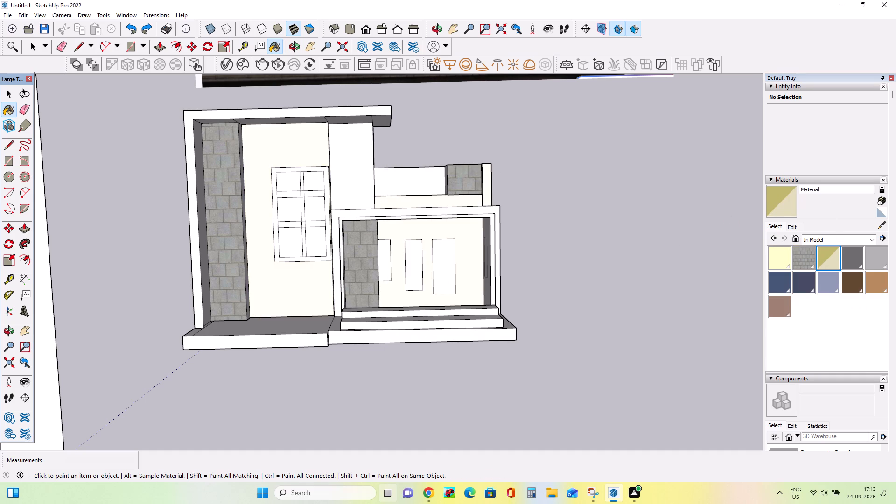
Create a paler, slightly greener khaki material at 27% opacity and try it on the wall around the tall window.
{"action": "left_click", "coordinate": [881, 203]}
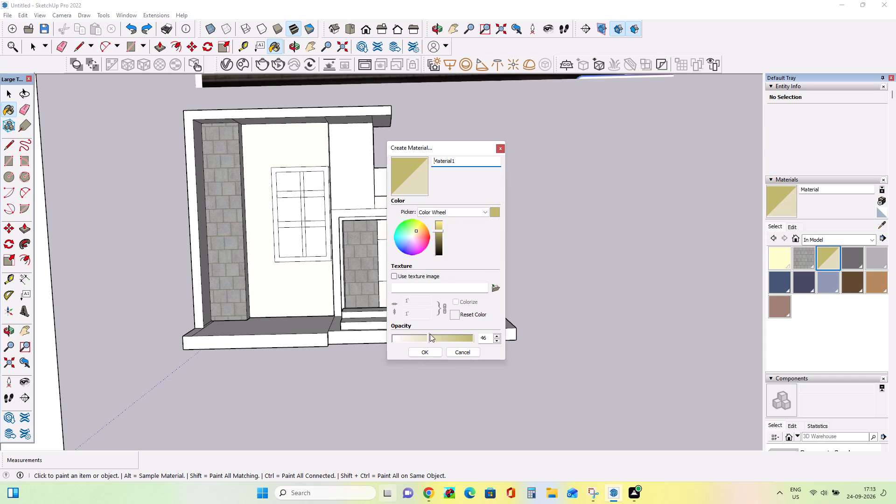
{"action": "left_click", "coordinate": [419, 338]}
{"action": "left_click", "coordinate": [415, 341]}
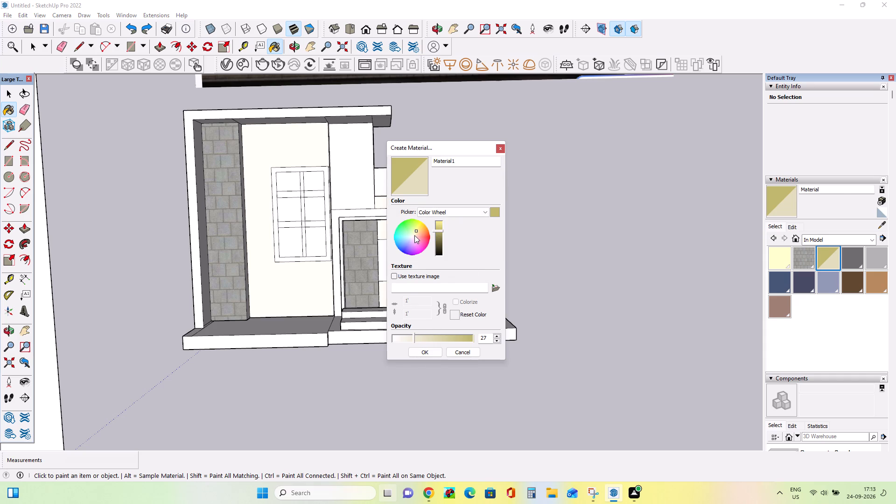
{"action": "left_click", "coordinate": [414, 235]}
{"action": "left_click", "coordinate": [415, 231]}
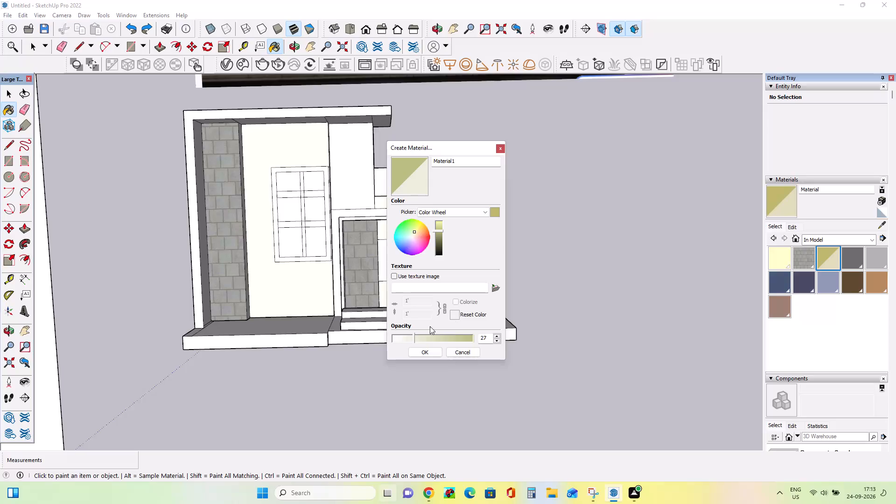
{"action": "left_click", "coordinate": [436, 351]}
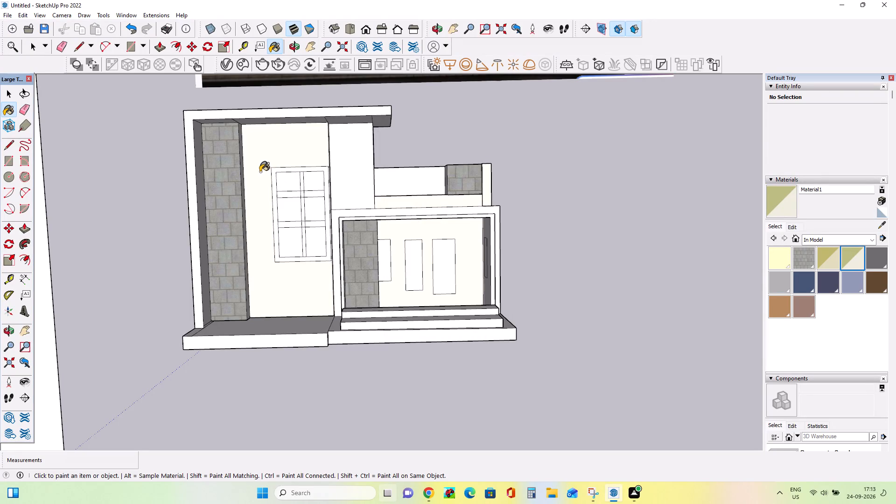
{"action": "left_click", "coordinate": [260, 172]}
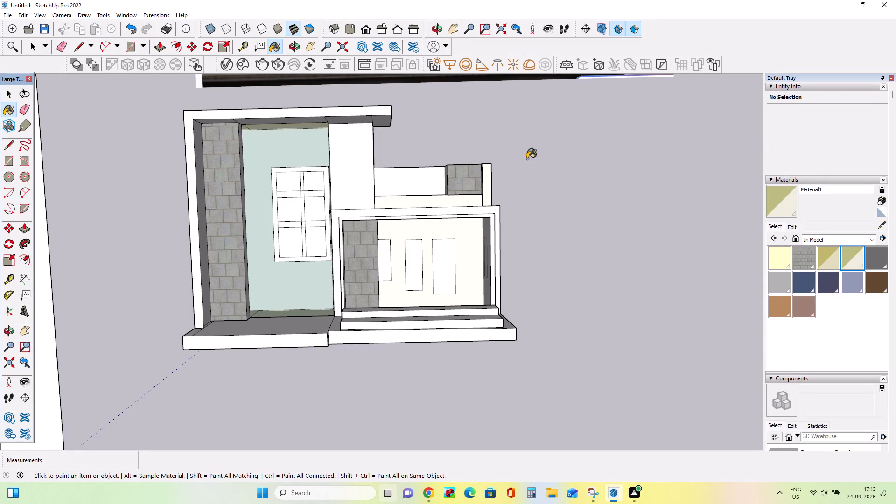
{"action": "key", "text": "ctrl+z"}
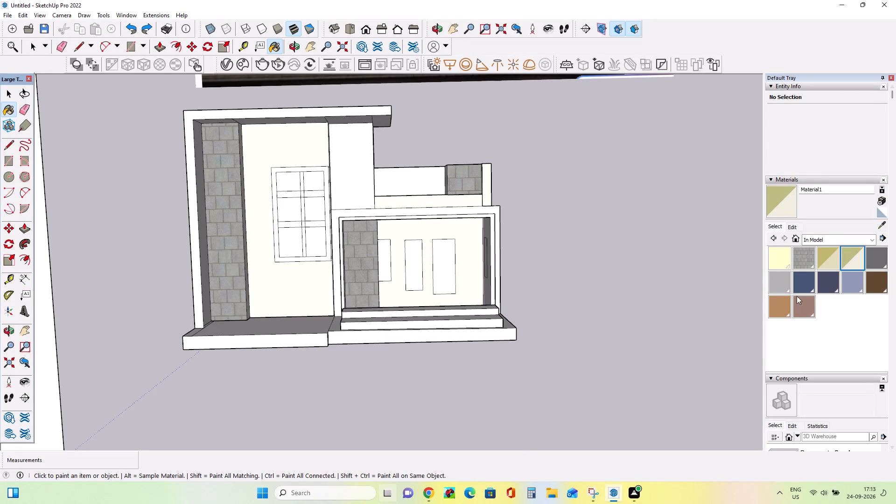
Create a new material from 0035_Tan in the Colors-Named collection, shifting its colour to a paler, less saturated beige.
{"action": "left_click", "coordinate": [779, 286]}
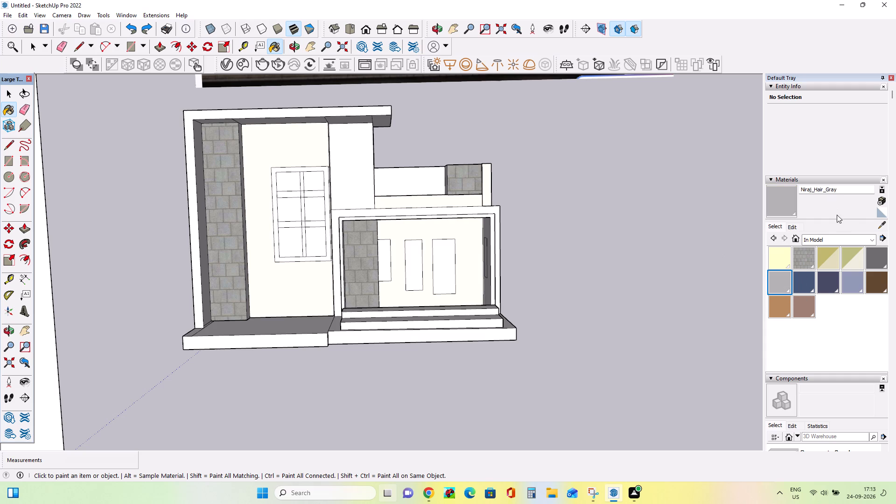
{"action": "left_click", "coordinate": [865, 238]}
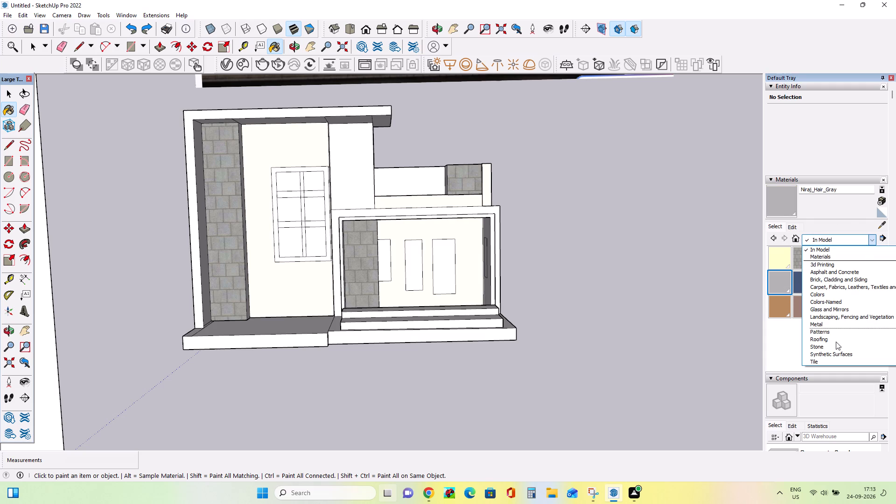
{"action": "left_click", "coordinate": [838, 301]}
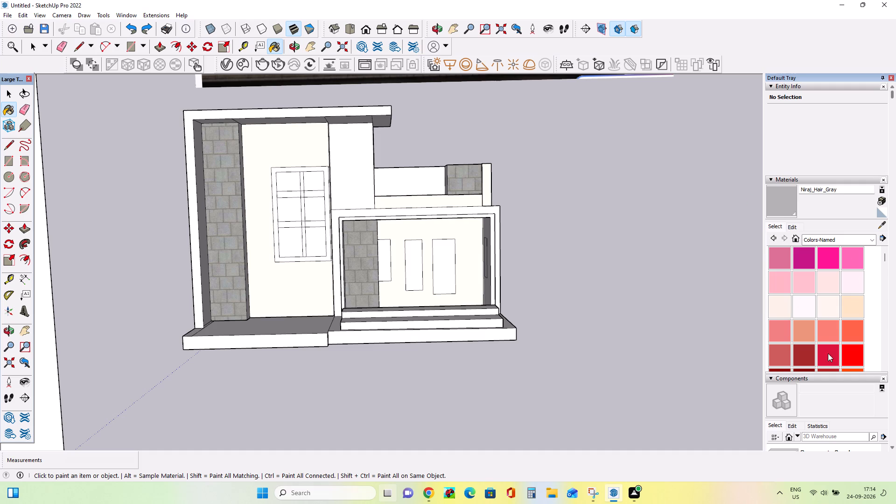
{"action": "scroll", "coordinate": [822, 332], "scroll_direction": "down", "scroll_amount": 3}
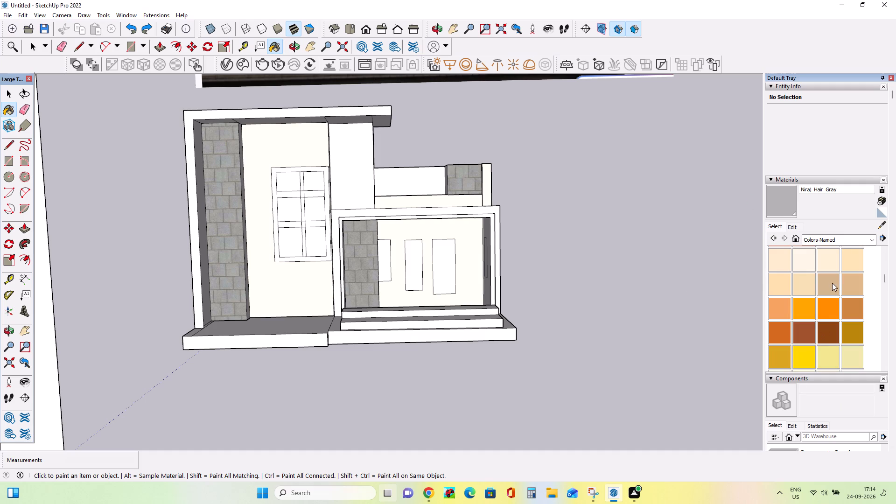
{"action": "left_click", "coordinate": [832, 282]}
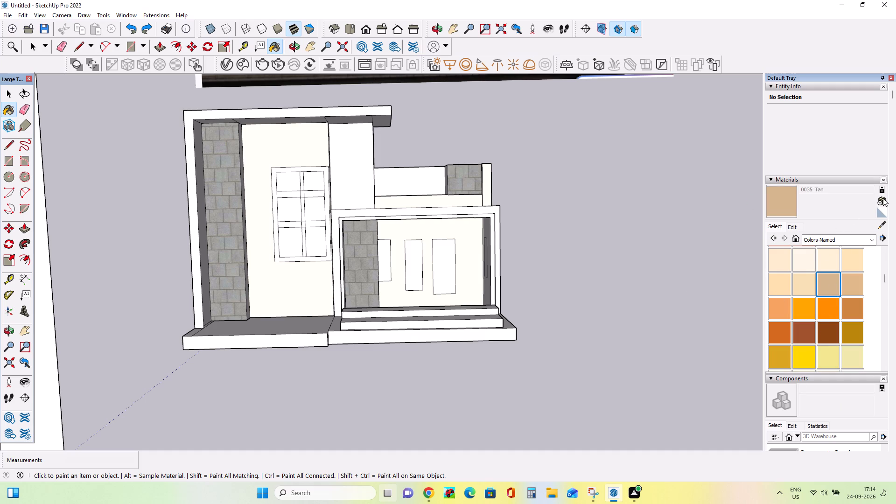
{"action": "left_click", "coordinate": [881, 200]}
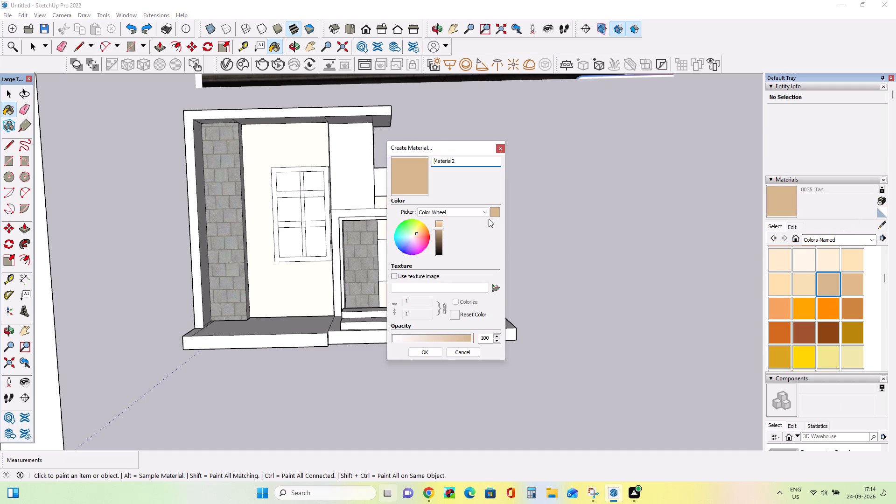
{"action": "left_click", "coordinate": [413, 235]}
{"action": "left_click", "coordinate": [430, 353]}
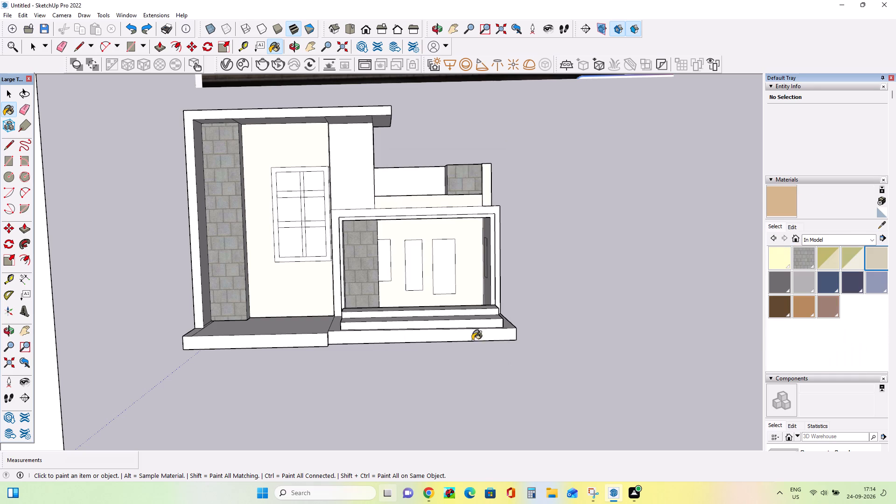
Paint the wall around the tall window, the porch's back wall, the band below the parapet and the parapet's end post with the new beige.
{"action": "left_click", "coordinate": [264, 153]}
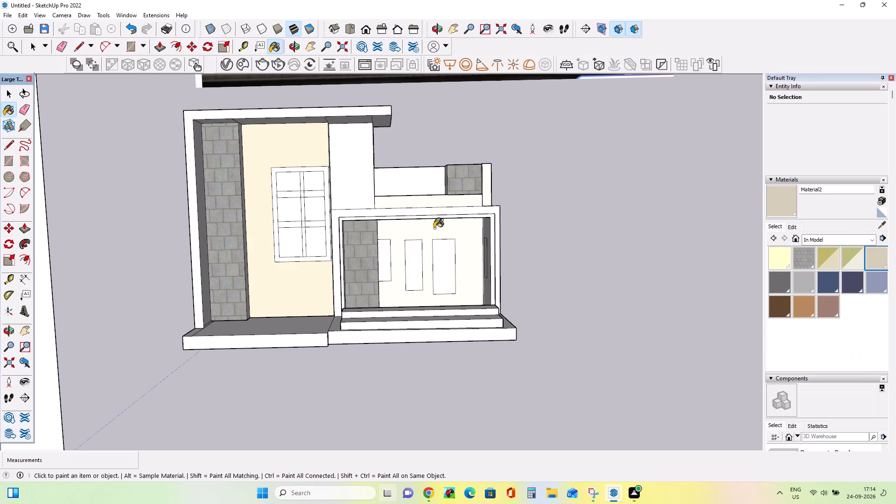
{"action": "left_click", "coordinate": [434, 228]}
{"action": "left_click", "coordinate": [427, 201]}
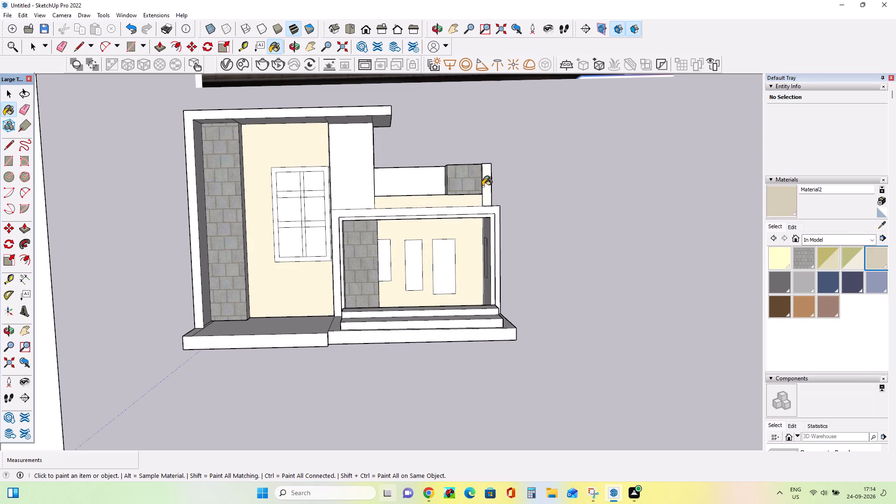
{"action": "left_click", "coordinate": [486, 188]}
{"action": "left_click", "coordinate": [877, 258]}
{"action": "left_click", "coordinate": [310, 283]}
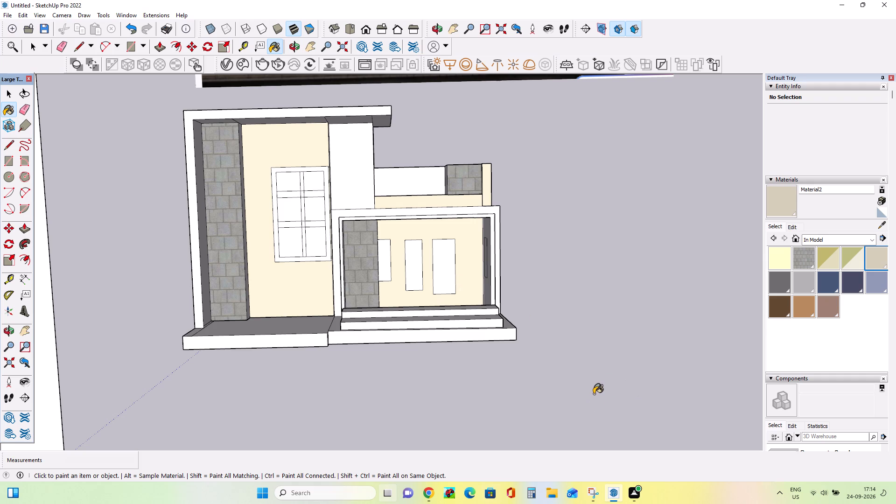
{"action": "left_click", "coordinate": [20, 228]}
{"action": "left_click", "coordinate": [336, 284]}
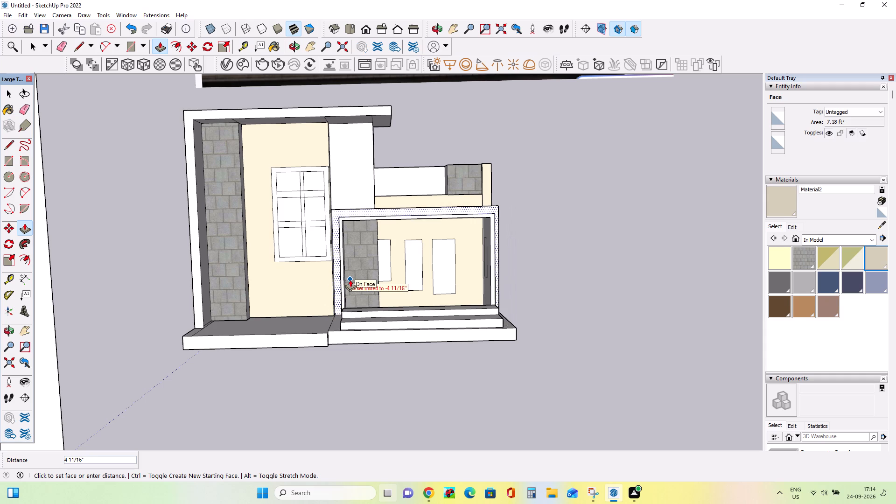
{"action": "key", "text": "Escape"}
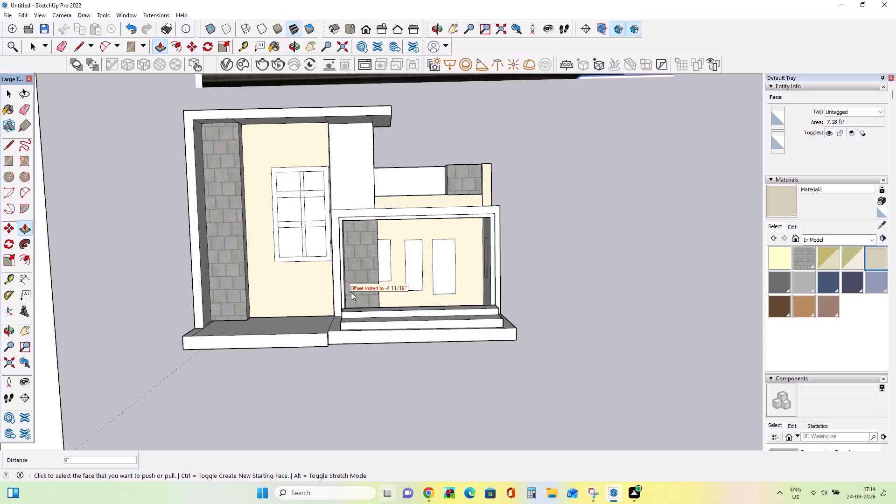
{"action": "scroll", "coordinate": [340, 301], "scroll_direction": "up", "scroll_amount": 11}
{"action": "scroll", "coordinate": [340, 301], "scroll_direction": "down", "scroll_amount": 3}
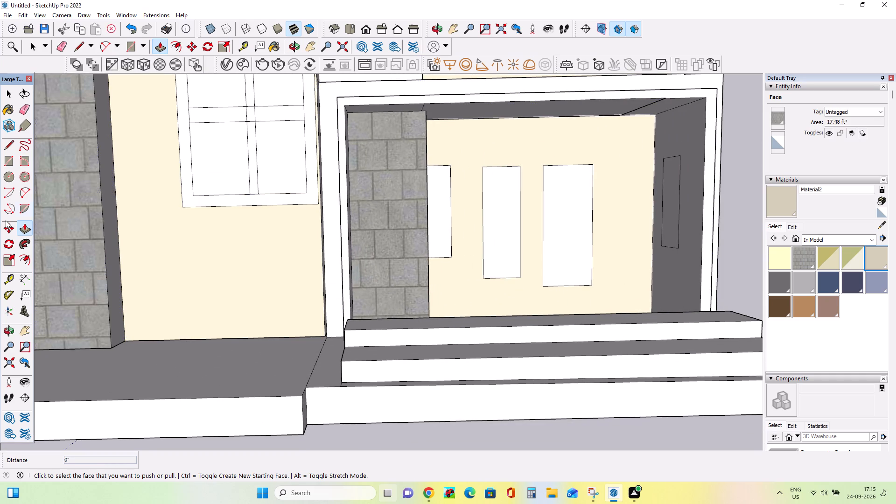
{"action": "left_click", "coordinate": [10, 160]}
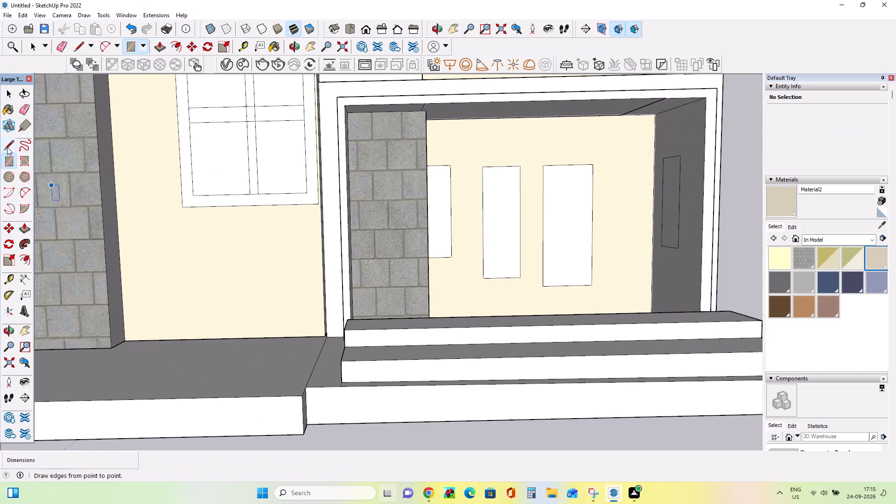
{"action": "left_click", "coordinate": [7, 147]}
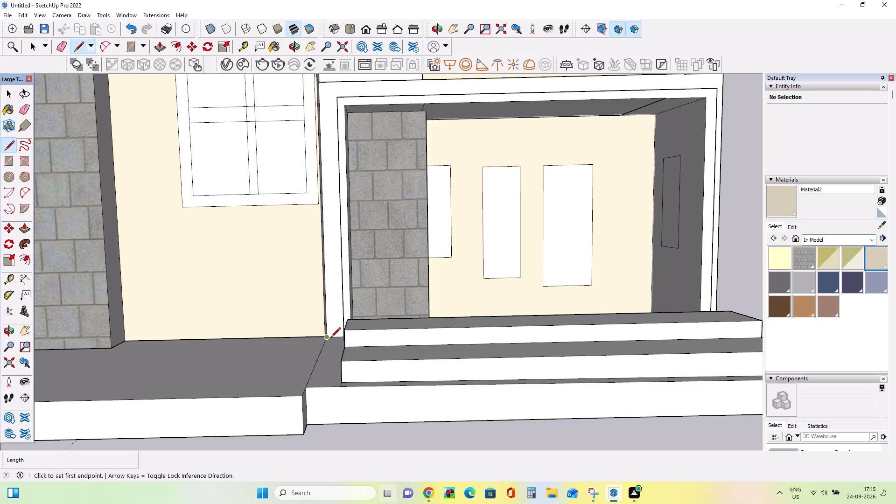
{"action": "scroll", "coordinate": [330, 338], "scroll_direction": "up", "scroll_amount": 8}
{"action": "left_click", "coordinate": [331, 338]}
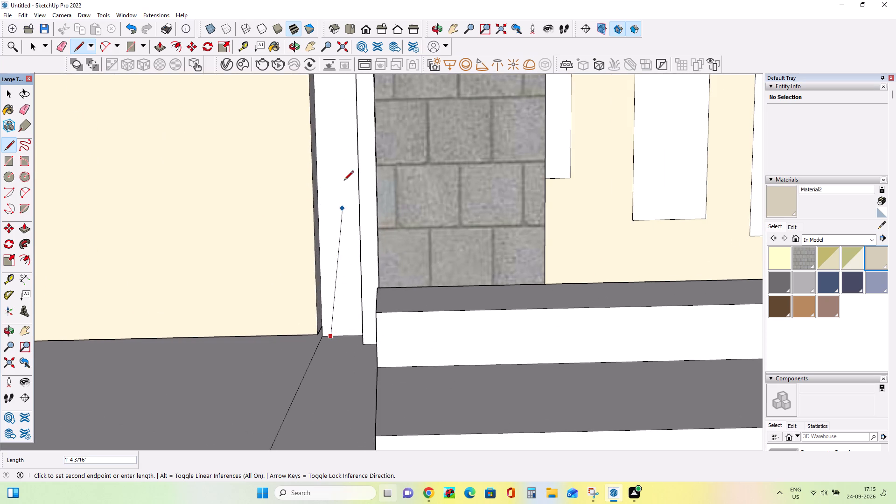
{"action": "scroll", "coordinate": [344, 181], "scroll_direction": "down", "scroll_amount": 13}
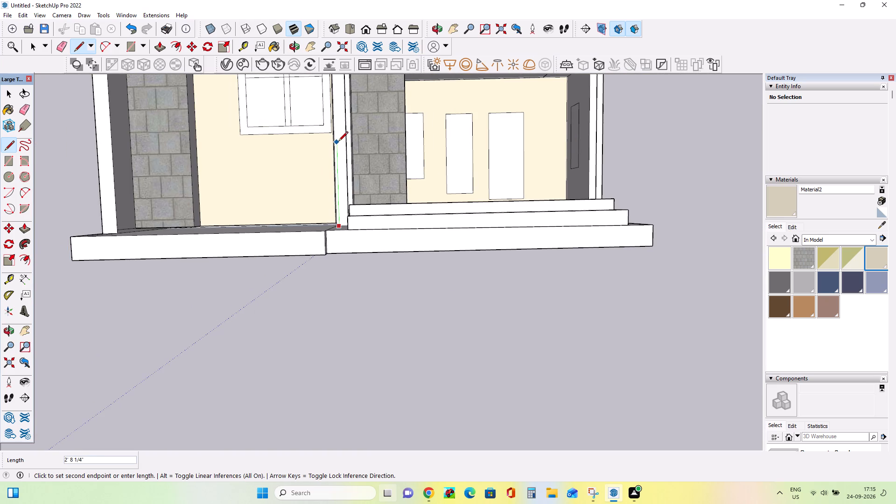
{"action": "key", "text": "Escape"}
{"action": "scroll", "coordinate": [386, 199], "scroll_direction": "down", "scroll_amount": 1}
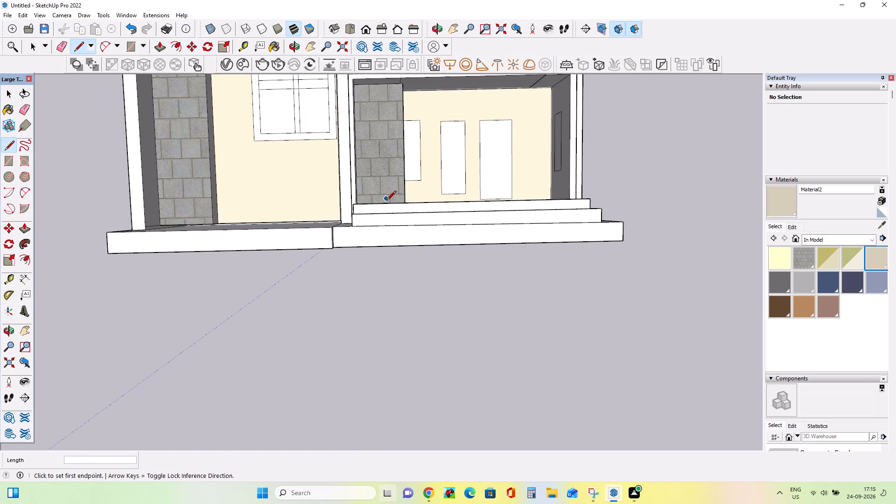
Push/Pull the outer border face of the porch frame forward 4 11/16", flush with the strip inside it.
{"action": "scroll", "coordinate": [386, 201], "scroll_direction": "down", "scroll_amount": 1}
{"action": "middle_click_drag", "start_coordinate": [386, 224], "coordinate": [389, 276]}
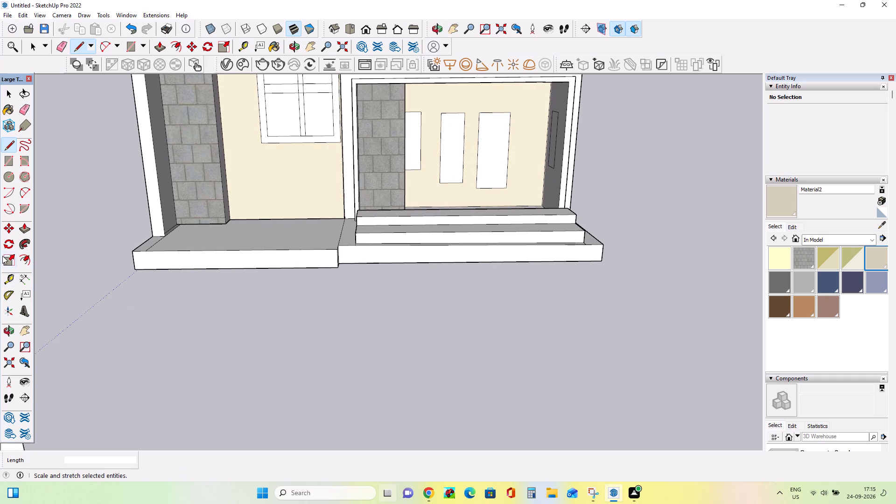
{"action": "left_click", "coordinate": [26, 229]}
{"action": "left_click", "coordinate": [347, 195]}
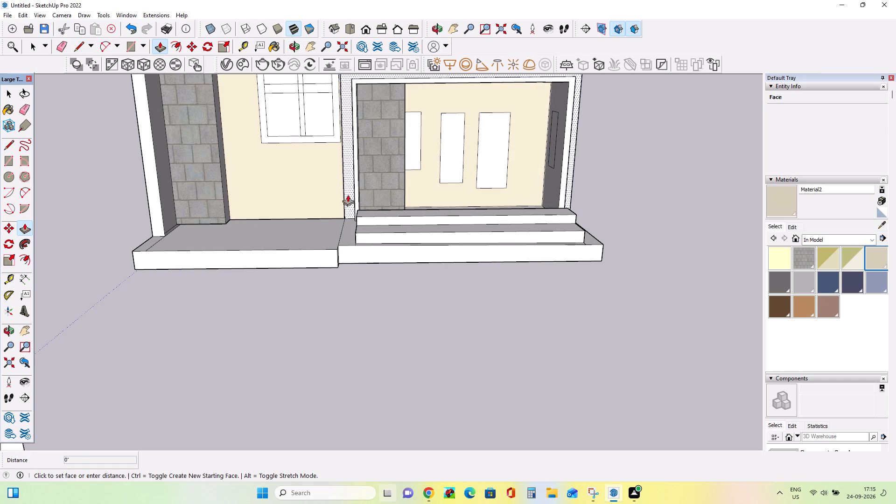
{"action": "left_click", "coordinate": [357, 189]}
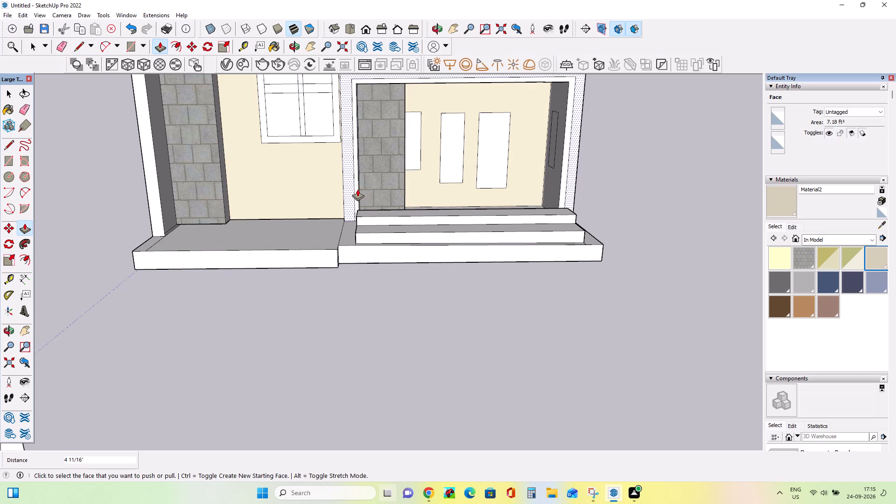
Draw lines just inside the porch frame's outer edge, about 5' 4" up the left leg and about 8' 4" across the top.
{"action": "scroll", "coordinate": [356, 179], "scroll_direction": "up", "scroll_amount": 3}
{"action": "scroll", "coordinate": [356, 179], "scroll_direction": "down", "scroll_amount": 2}
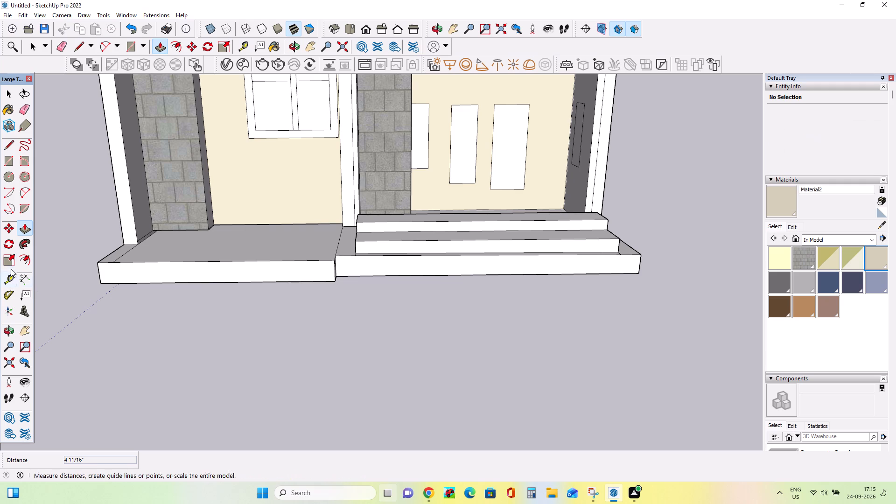
{"action": "left_click", "coordinate": [7, 143]}
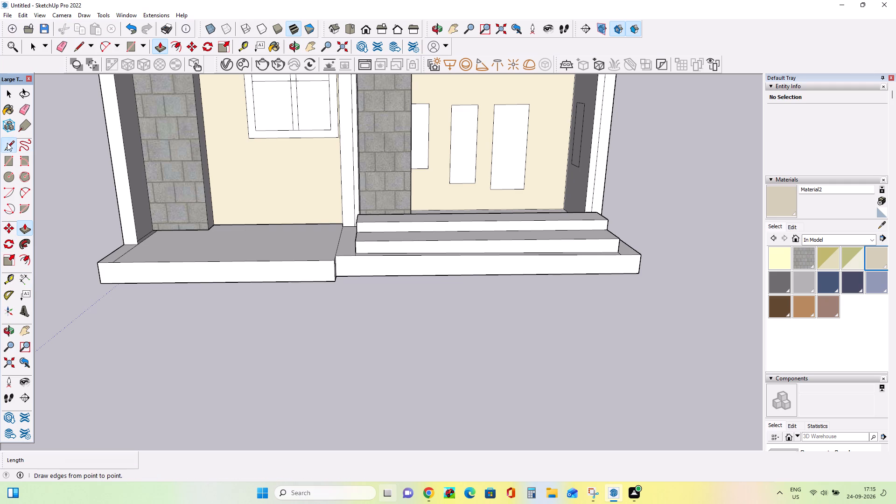
{"action": "left_click", "coordinate": [32, 327]}
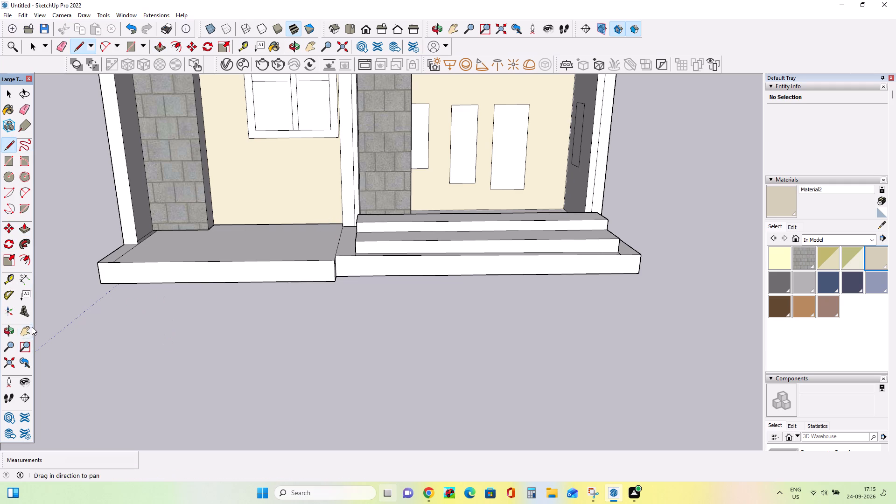
{"action": "left_click", "coordinate": [319, 279]}
{"action": "left_click_drag", "start_coordinate": [319, 292], "coordinate": [294, 412]}
{"action": "left_click", "coordinate": [294, 412]}
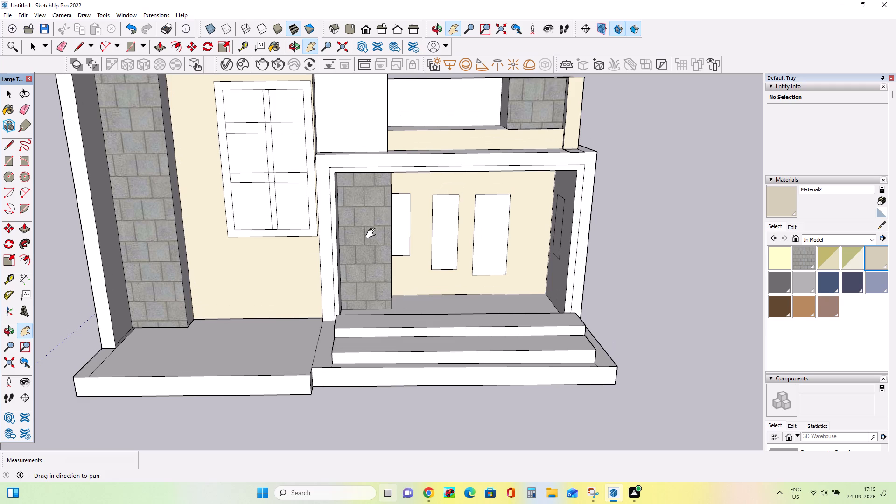
{"action": "left_click", "coordinate": [5, 143]}
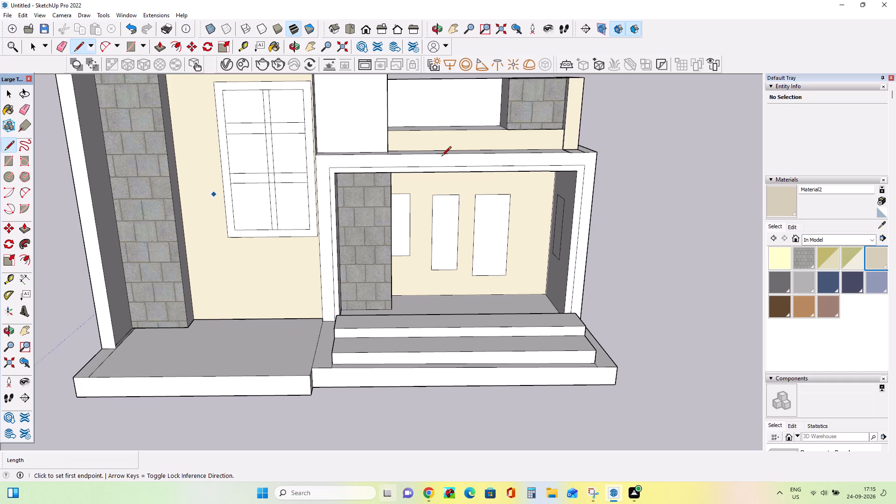
{"action": "scroll", "coordinate": [324, 324], "scroll_direction": "up", "scroll_amount": 6}
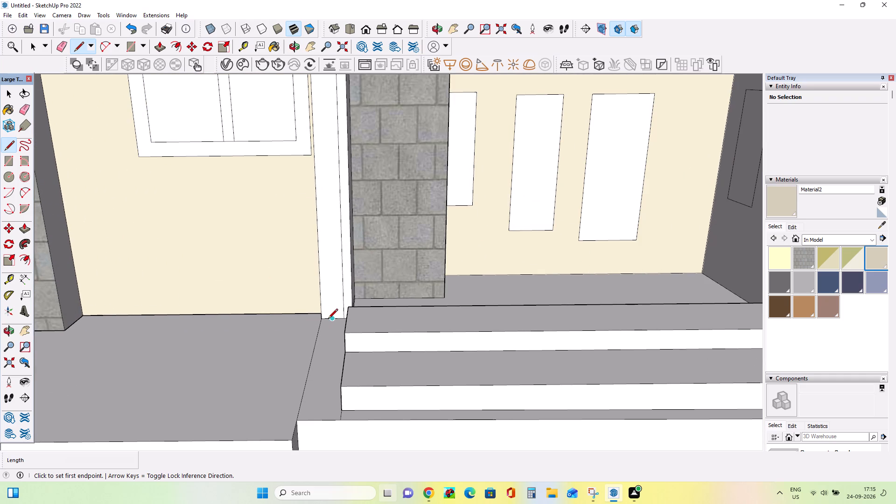
{"action": "scroll", "coordinate": [328, 319], "scroll_direction": "up", "scroll_amount": 4}
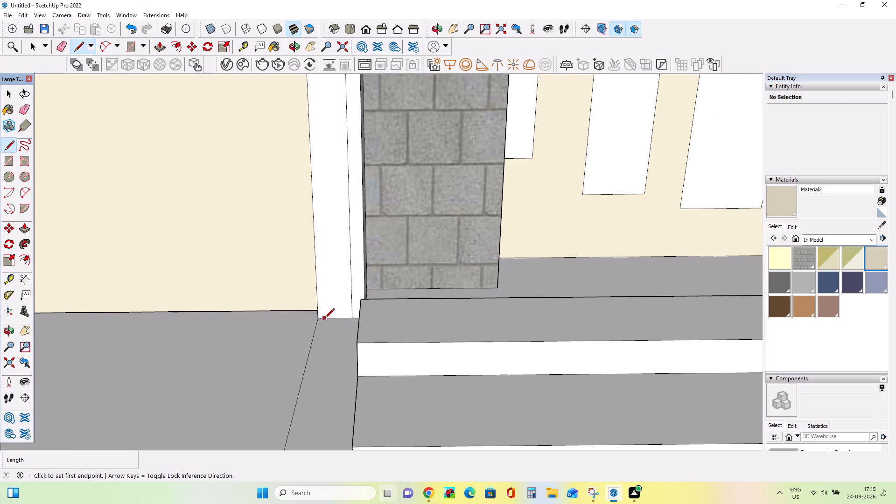
{"action": "left_click", "coordinate": [325, 319]}
{"action": "scroll", "coordinate": [330, 151], "scroll_direction": "down", "scroll_amount": 6}
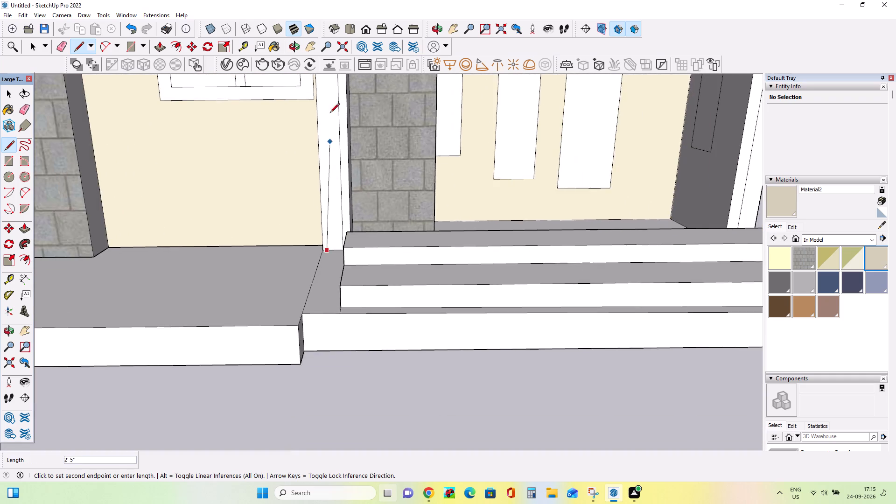
{"action": "scroll", "coordinate": [339, 94], "scroll_direction": "down", "scroll_amount": 19}
{"action": "scroll", "coordinate": [340, 91], "scroll_direction": "up", "scroll_amount": 1}
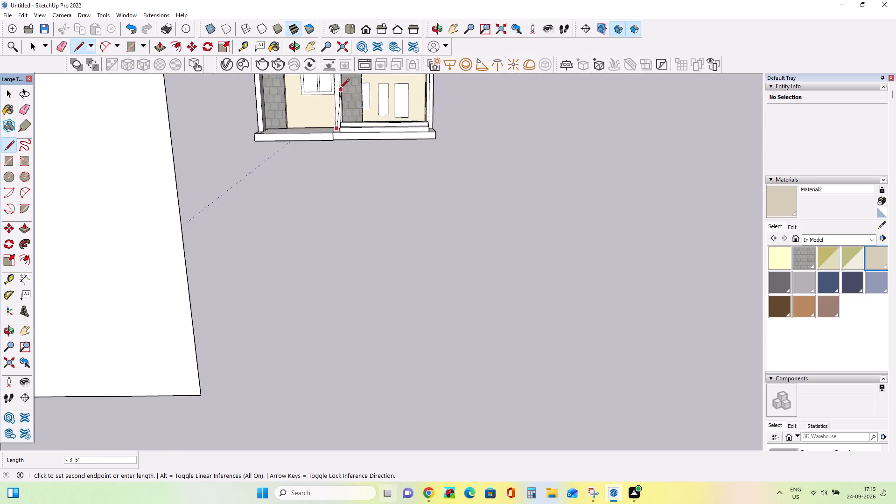
{"action": "scroll", "coordinate": [340, 89], "scroll_direction": "down", "scroll_amount": 3}
{"action": "scroll", "coordinate": [340, 89], "scroll_direction": "up", "scroll_amount": 1}
{"action": "scroll", "coordinate": [340, 89], "scroll_direction": "down", "scroll_amount": 1}
{"action": "scroll", "coordinate": [340, 89], "scroll_direction": "up", "scroll_amount": 20}
{"action": "scroll", "coordinate": [340, 89], "scroll_direction": "up", "scroll_amount": 2}
{"action": "scroll", "coordinate": [337, 80], "scroll_direction": "down", "scroll_amount": 1}
{"action": "scroll", "coordinate": [337, 80], "scroll_direction": "up", "scroll_amount": 6}
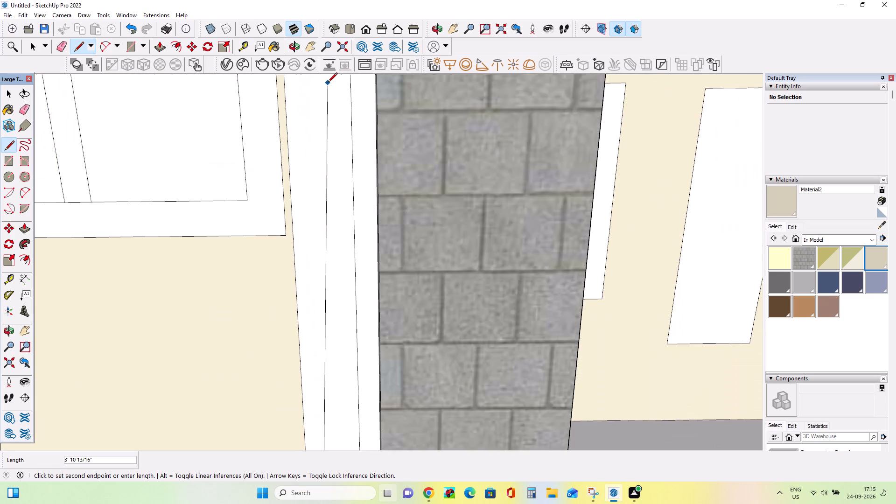
{"action": "scroll", "coordinate": [328, 83], "scroll_direction": "up", "scroll_amount": 7}
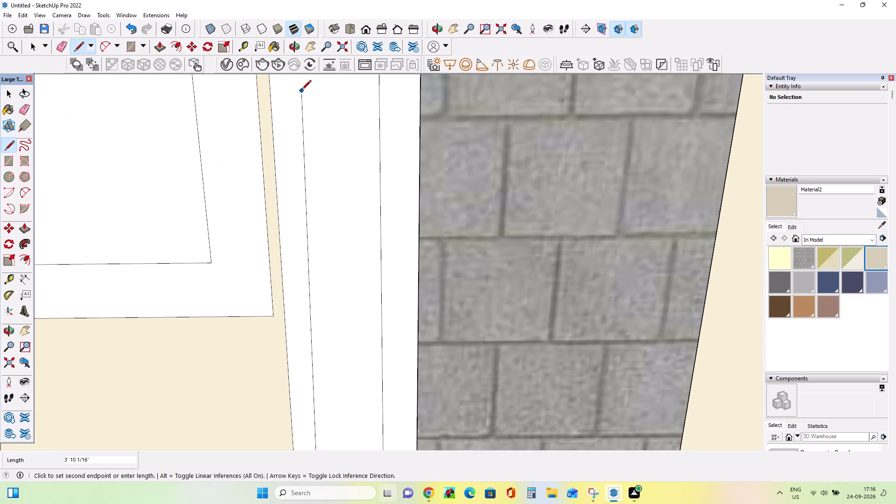
{"action": "scroll", "coordinate": [315, 105], "scroll_direction": "down", "scroll_amount": 16}
{"action": "scroll", "coordinate": [315, 107], "scroll_direction": "down", "scroll_amount": 5}
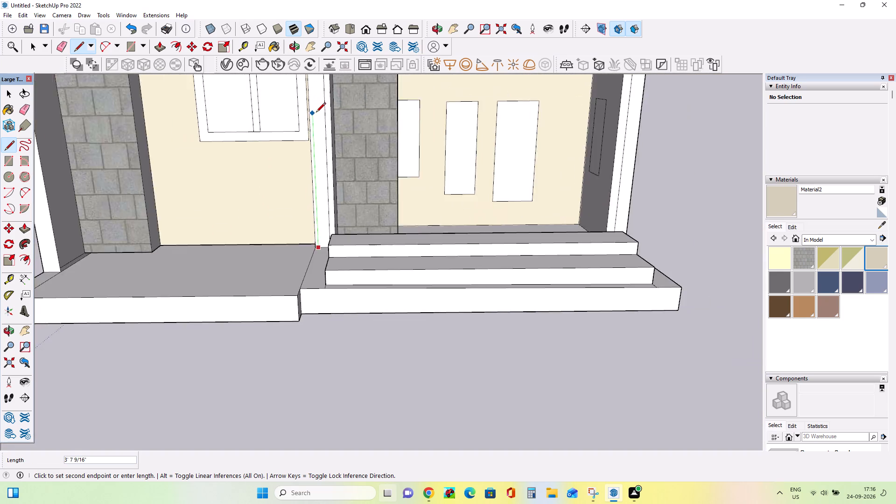
{"action": "scroll", "coordinate": [316, 113], "scroll_direction": "down", "scroll_amount": 6}
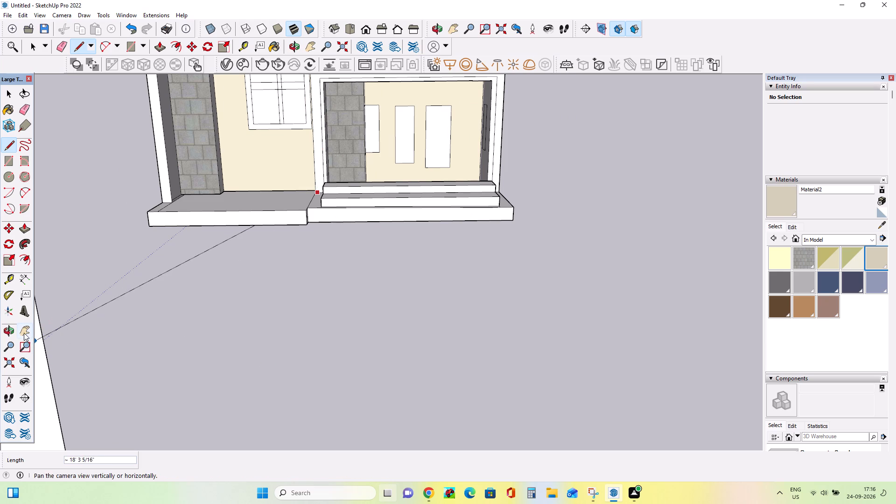
{"action": "left_click", "coordinate": [24, 333]}
{"action": "left_click_drag", "start_coordinate": [308, 228], "coordinate": [335, 412]}
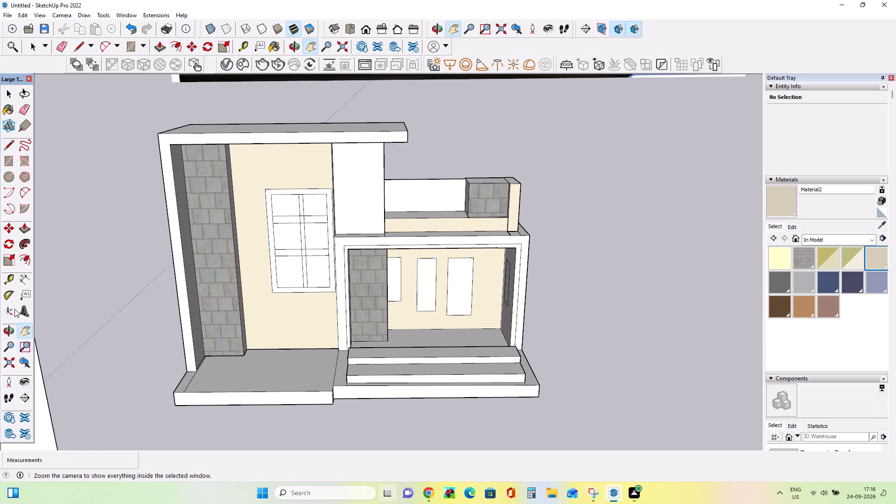
{"action": "left_click", "coordinate": [10, 143]}
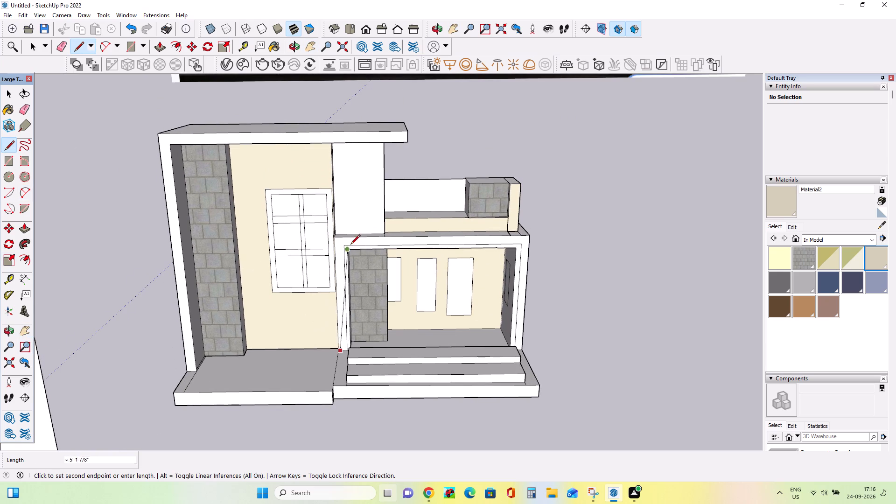
{"action": "scroll", "coordinate": [345, 243], "scroll_direction": "up", "scroll_amount": 3}
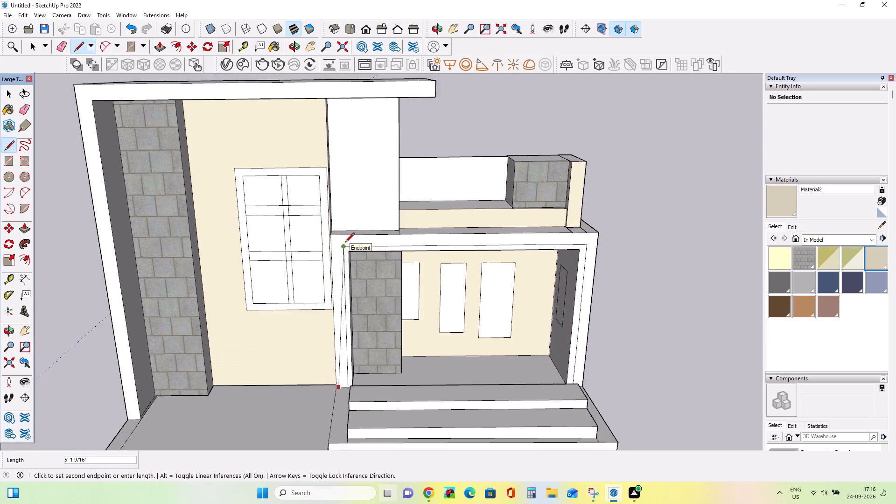
{"action": "scroll", "coordinate": [345, 243], "scroll_direction": "up", "scroll_amount": 5}
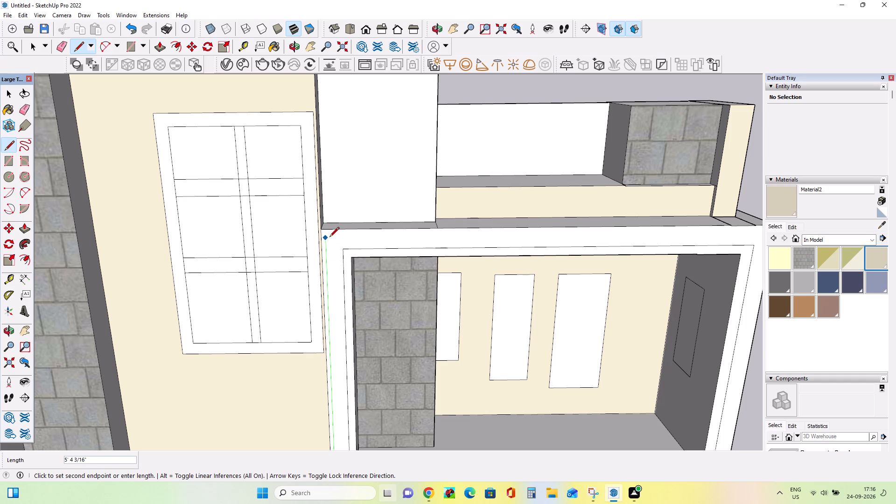
{"action": "left_click", "coordinate": [329, 238]}
{"action": "scroll", "coordinate": [716, 232], "scroll_direction": "down", "scroll_amount": 8}
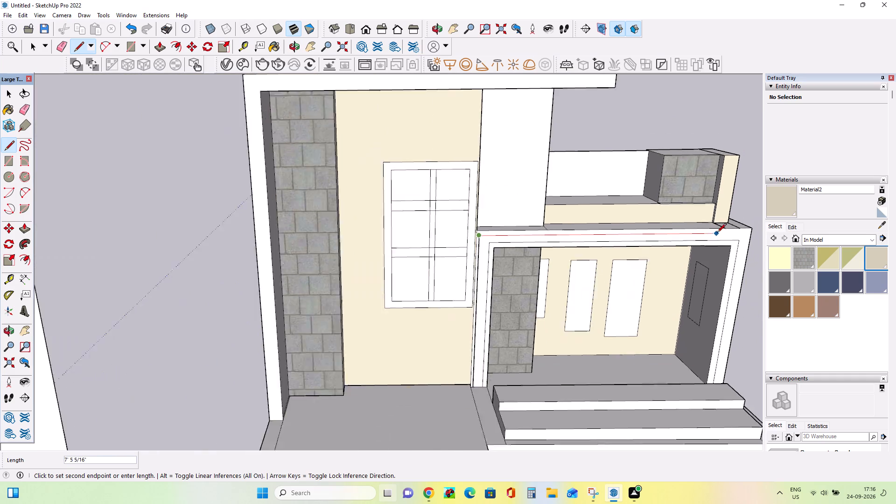
{"action": "left_click", "coordinate": [740, 236]}
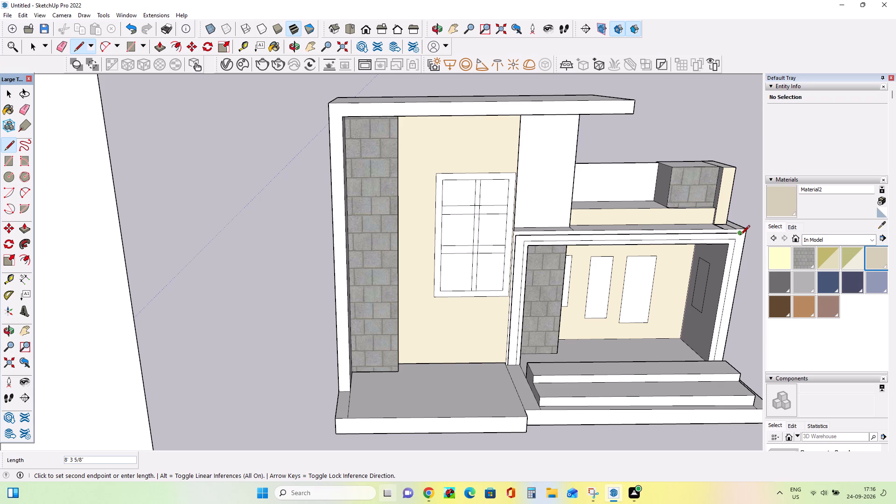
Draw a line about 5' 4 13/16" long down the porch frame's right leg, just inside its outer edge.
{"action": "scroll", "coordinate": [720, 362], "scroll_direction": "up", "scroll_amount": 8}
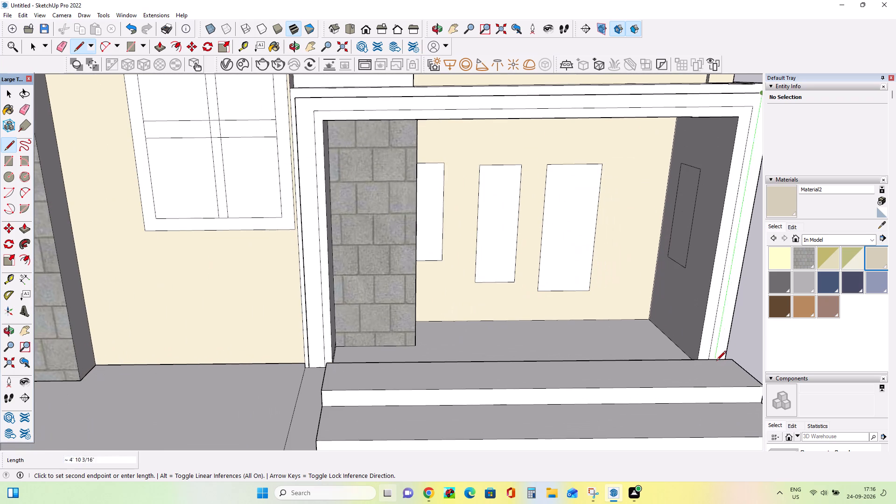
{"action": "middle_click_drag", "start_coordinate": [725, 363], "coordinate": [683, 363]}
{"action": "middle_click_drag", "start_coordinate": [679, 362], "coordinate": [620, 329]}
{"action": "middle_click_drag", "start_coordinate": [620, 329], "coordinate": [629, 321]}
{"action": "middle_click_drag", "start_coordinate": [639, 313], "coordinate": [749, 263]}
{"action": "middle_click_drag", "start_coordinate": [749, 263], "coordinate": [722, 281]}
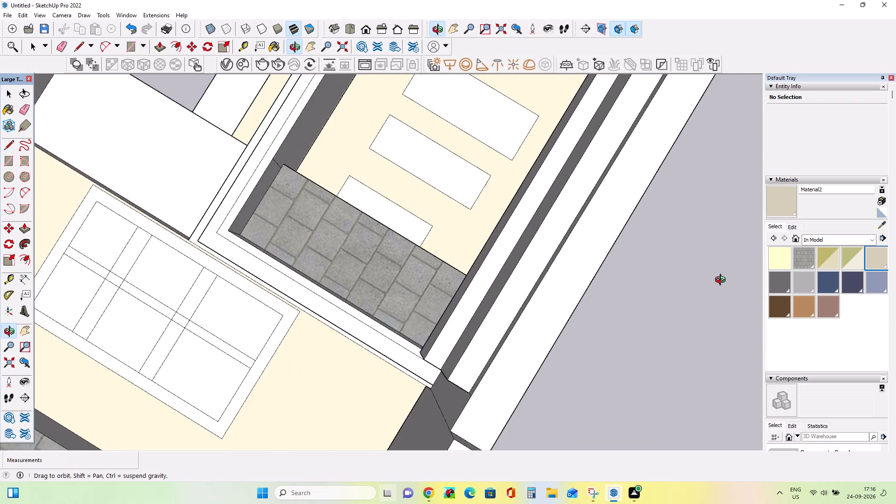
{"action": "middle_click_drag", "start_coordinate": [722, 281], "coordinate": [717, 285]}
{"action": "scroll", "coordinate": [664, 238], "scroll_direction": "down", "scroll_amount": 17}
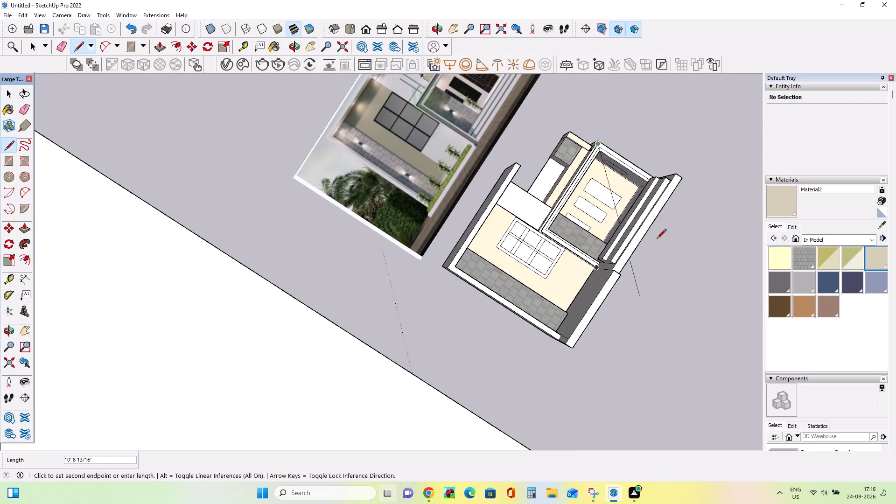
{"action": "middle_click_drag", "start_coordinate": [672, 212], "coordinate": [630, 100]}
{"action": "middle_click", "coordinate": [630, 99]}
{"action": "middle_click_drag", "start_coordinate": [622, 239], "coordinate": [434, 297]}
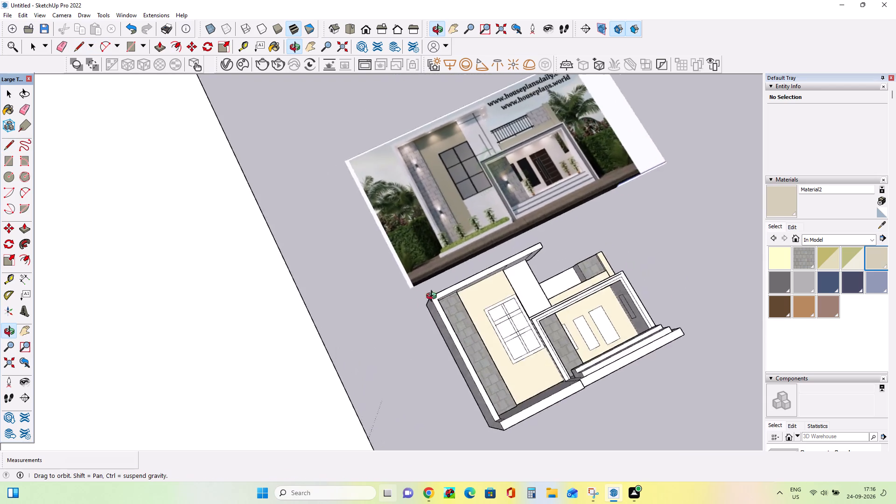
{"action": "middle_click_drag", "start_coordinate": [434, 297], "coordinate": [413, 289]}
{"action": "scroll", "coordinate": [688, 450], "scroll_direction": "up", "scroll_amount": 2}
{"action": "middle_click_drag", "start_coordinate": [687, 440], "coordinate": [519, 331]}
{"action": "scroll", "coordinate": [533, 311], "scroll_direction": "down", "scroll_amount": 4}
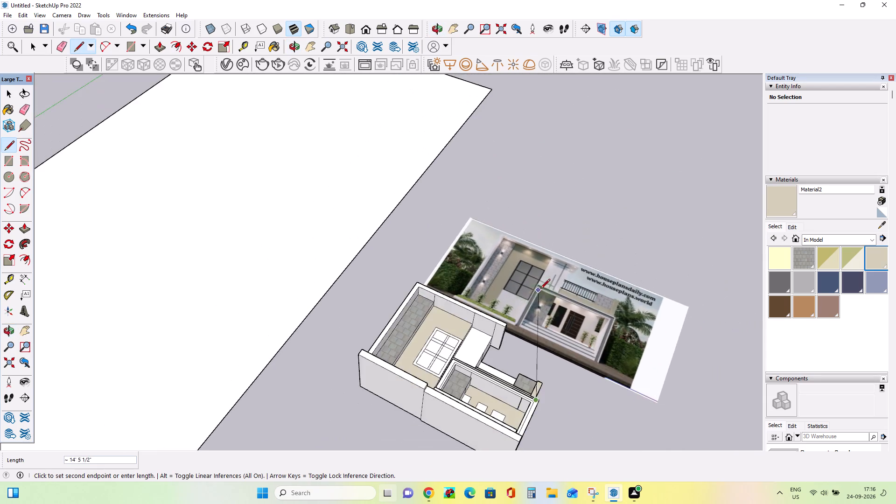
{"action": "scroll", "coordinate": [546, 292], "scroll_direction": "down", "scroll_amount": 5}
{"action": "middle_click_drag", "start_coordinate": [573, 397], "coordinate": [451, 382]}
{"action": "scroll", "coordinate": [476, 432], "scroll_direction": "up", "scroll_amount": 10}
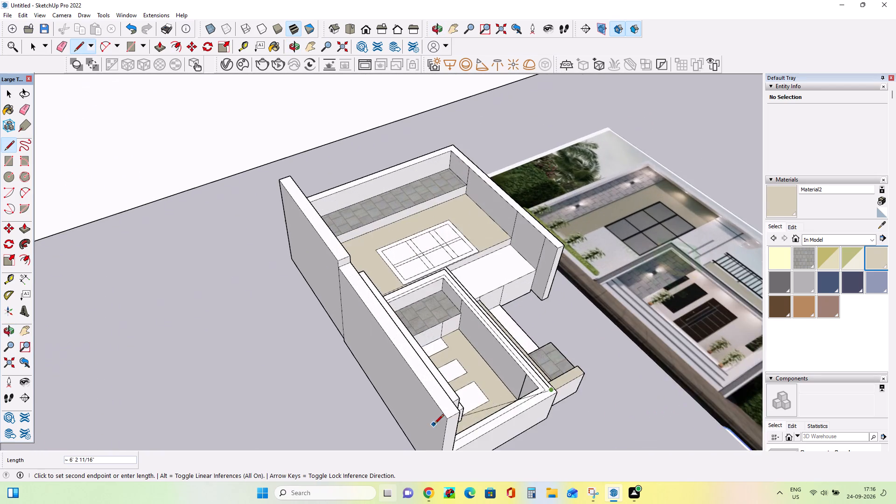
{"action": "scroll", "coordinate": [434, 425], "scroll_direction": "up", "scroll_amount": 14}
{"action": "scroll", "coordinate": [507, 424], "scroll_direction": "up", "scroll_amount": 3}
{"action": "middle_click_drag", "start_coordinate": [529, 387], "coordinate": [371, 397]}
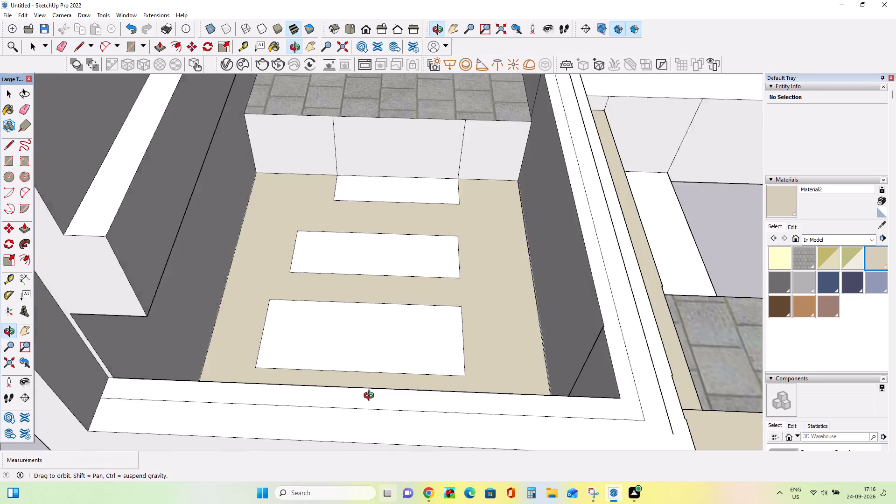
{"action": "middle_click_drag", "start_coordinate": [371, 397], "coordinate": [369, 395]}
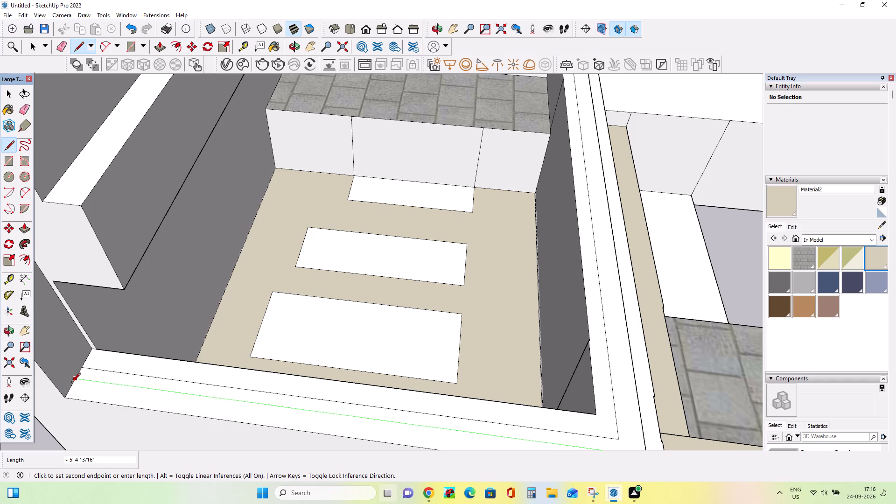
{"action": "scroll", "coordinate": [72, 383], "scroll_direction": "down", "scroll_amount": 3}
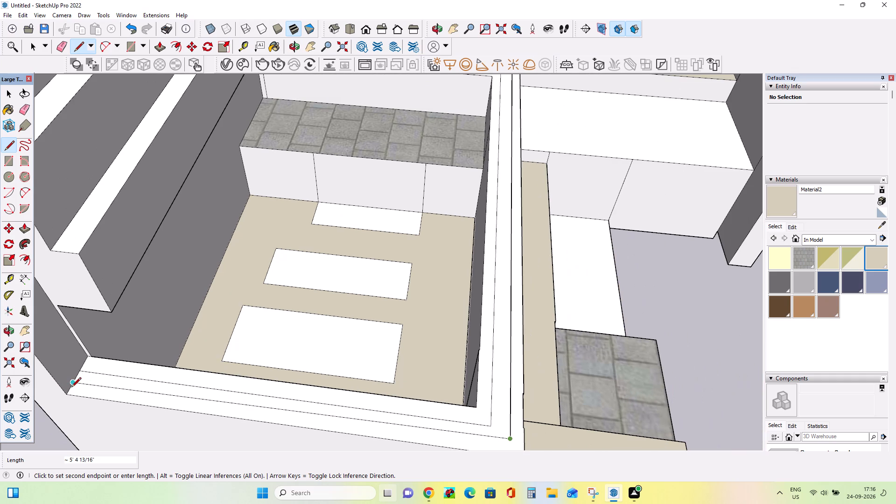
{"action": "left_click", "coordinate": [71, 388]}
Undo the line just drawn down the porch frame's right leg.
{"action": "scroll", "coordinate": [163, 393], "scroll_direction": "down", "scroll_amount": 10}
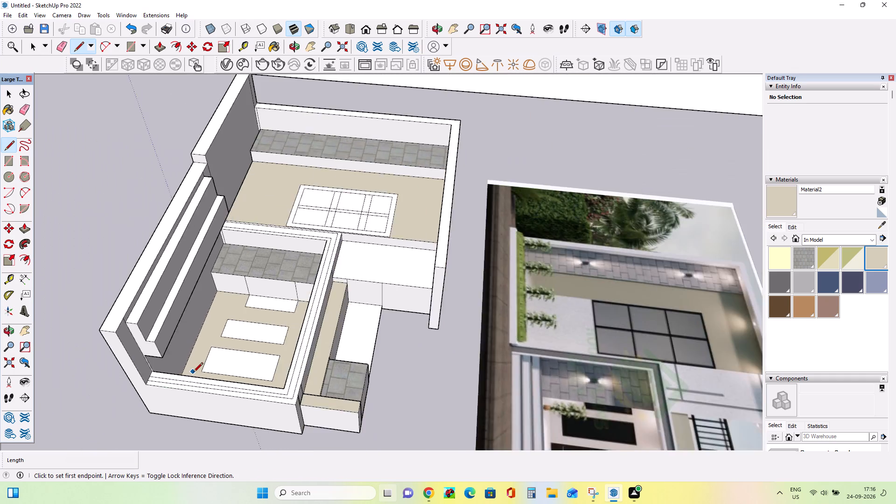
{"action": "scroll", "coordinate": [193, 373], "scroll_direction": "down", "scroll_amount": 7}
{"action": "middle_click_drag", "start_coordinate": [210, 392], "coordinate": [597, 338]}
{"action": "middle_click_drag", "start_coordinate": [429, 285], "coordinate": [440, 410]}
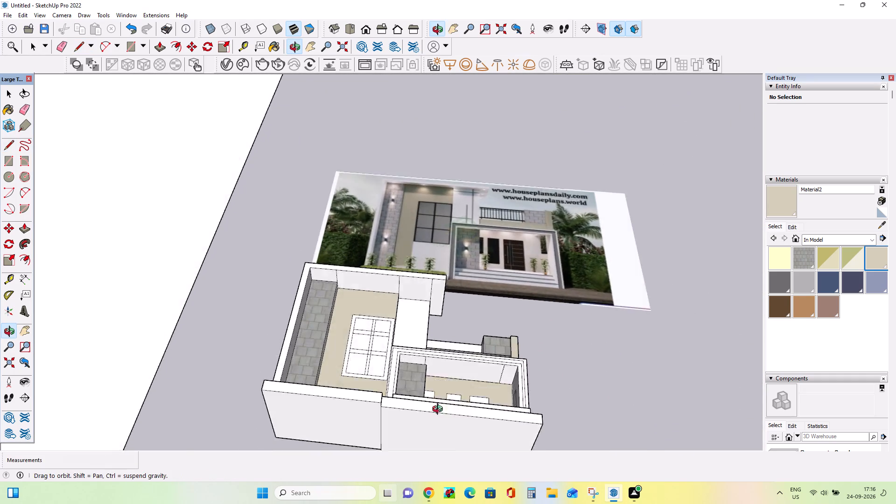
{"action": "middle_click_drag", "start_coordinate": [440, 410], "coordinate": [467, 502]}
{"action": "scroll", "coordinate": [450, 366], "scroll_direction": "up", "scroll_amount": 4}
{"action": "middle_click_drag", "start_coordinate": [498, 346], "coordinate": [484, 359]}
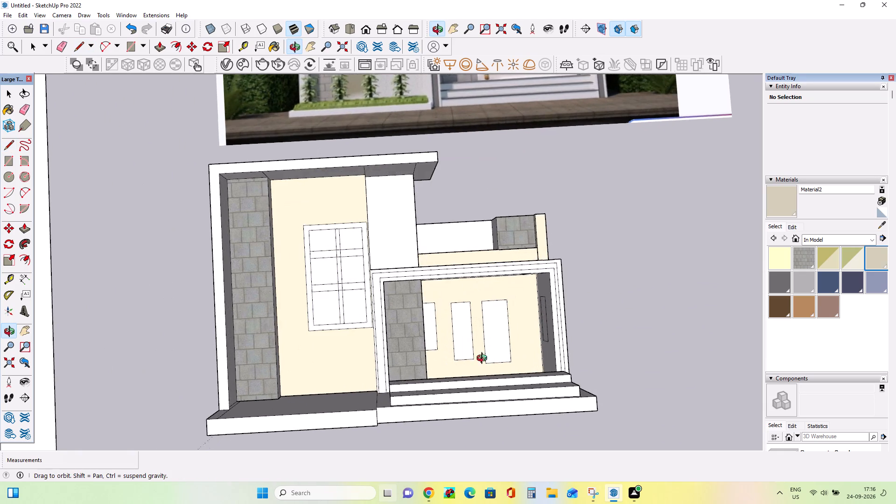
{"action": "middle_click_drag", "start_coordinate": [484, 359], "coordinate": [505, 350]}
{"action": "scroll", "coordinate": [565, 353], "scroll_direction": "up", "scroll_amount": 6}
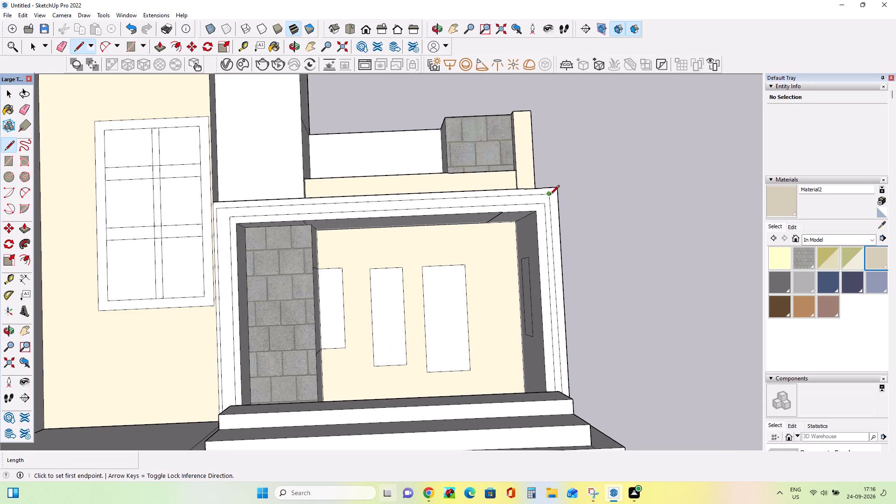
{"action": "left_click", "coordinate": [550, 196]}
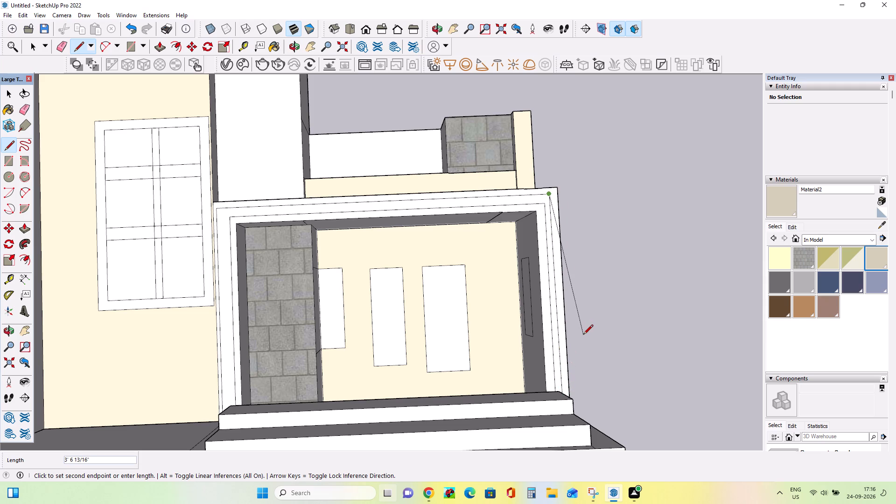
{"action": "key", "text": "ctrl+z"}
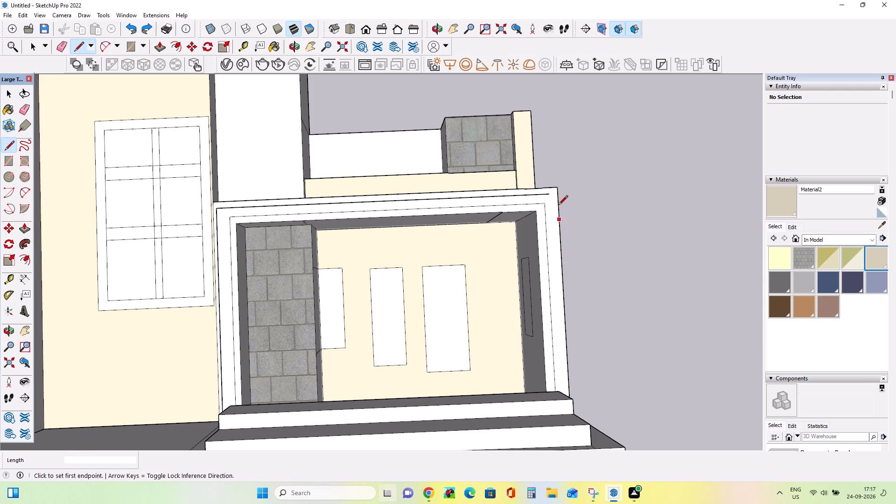
Extend the porch frame's top border line about 1 5/8" toward the outer corner and continue it about 5' 4 13/16" down the right leg.
{"action": "scroll", "coordinate": [549, 196], "scroll_direction": "up", "scroll_amount": 2}
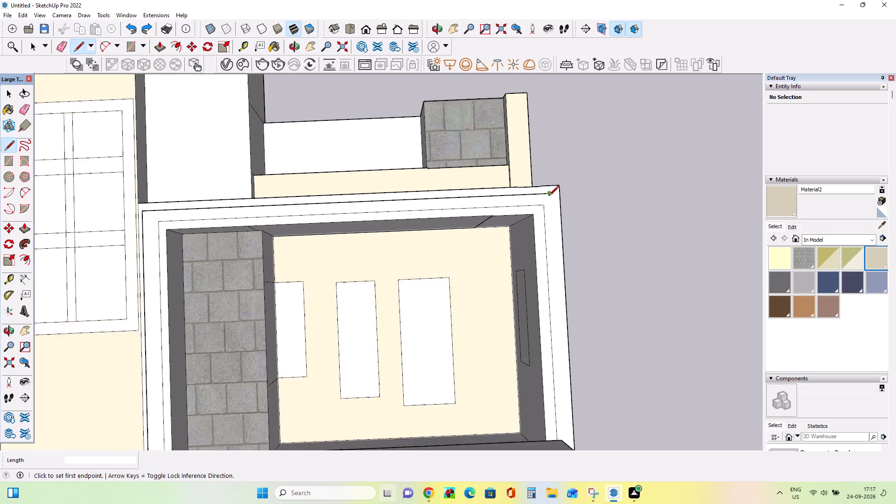
{"action": "scroll", "coordinate": [549, 196], "scroll_direction": "up", "scroll_amount": 5}
{"action": "left_click", "coordinate": [550, 193]}
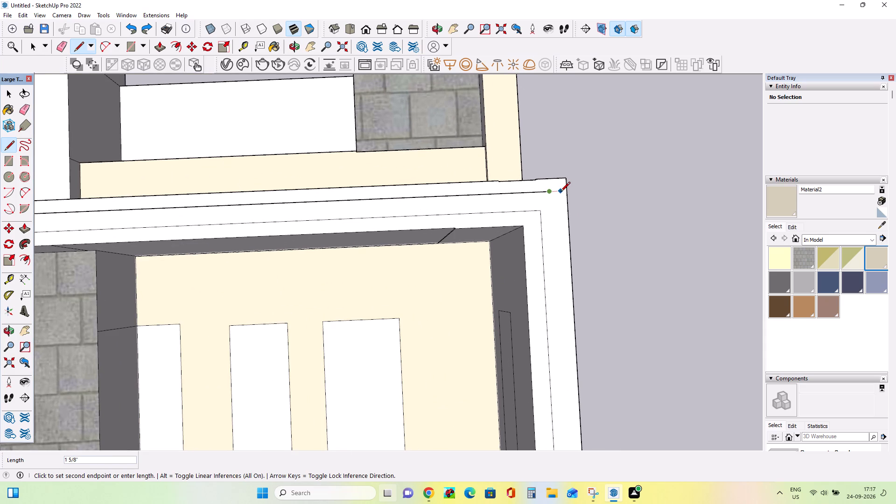
{"action": "left_click", "coordinate": [560, 192]}
{"action": "scroll", "coordinate": [563, 289], "scroll_direction": "down", "scroll_amount": 10}
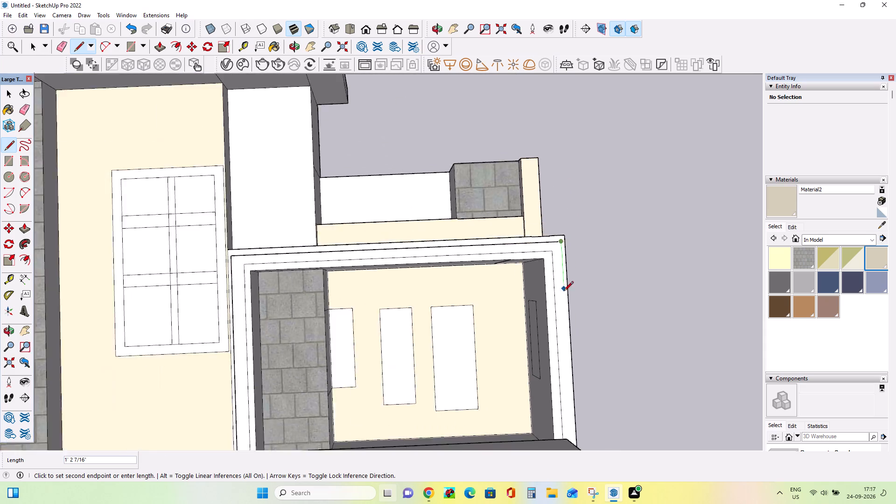
{"action": "scroll", "coordinate": [570, 339], "scroll_direction": "down", "scroll_amount": 4}
{"action": "middle_click_drag", "start_coordinate": [585, 414], "coordinate": [376, 183]}
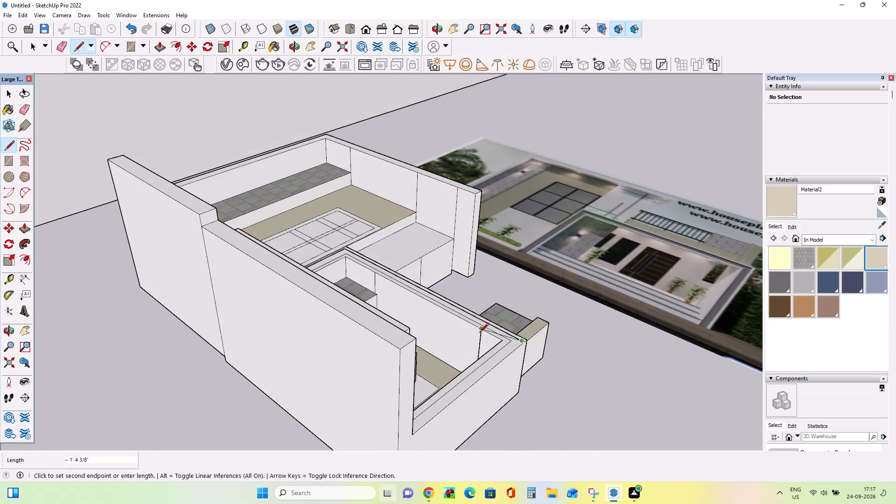
{"action": "middle_click_drag", "start_coordinate": [471, 344], "coordinate": [237, 382]}
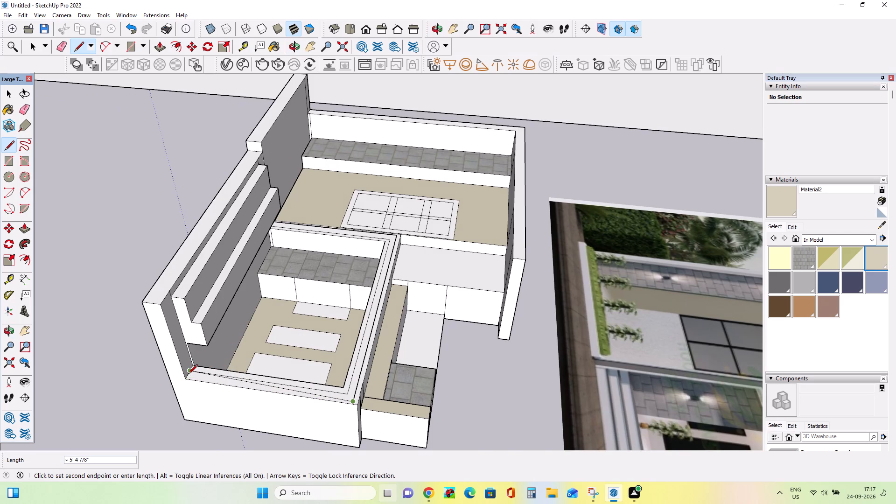
{"action": "scroll", "coordinate": [188, 377], "scroll_direction": "up", "scroll_amount": 6}
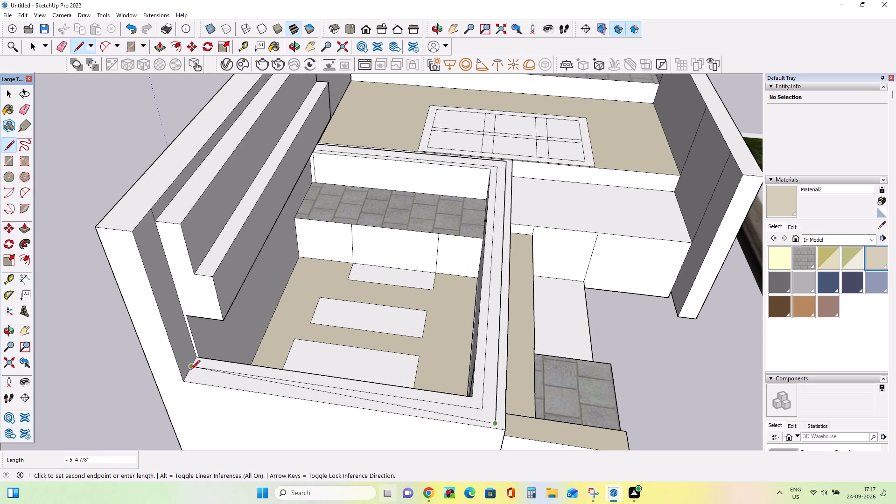
{"action": "left_click", "coordinate": [190, 374]}
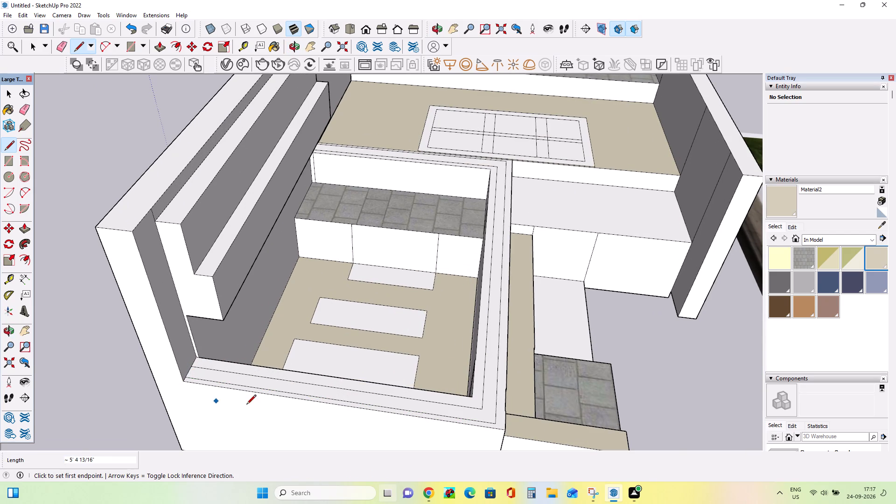
Push/Pull the thin outermost border strip of the porch frame forward 3' 3 1/2".
{"action": "scroll", "coordinate": [248, 402], "scroll_direction": "down", "scroll_amount": 11}
{"action": "middle_click_drag", "start_coordinate": [251, 423], "coordinate": [727, 375]}
{"action": "middle_click_drag", "start_coordinate": [454, 268], "coordinate": [454, 331]}
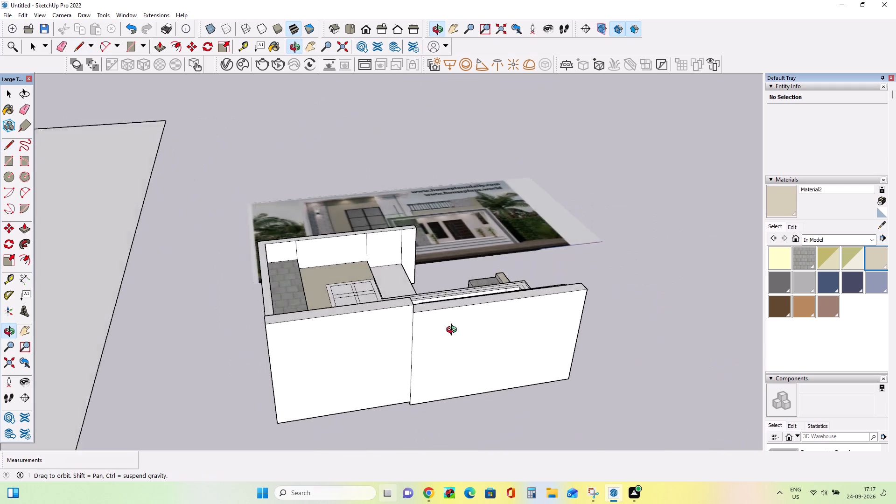
{"action": "middle_click_drag", "start_coordinate": [454, 331], "coordinate": [438, 468]}
{"action": "middle_click_drag", "start_coordinate": [476, 354], "coordinate": [428, 463]}
{"action": "middle_click_drag", "start_coordinate": [513, 379], "coordinate": [465, 381]}
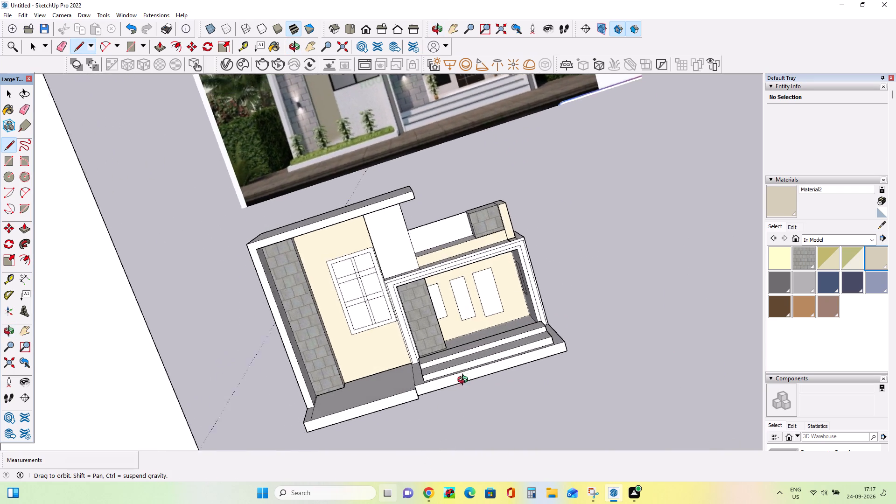
{"action": "middle_click_drag", "start_coordinate": [465, 381], "coordinate": [551, 356]}
{"action": "middle_click_drag", "start_coordinate": [556, 377], "coordinate": [532, 372]}
{"action": "scroll", "coordinate": [513, 329], "scroll_direction": "up", "scroll_amount": 4}
{"action": "scroll", "coordinate": [559, 338], "scroll_direction": "down", "scroll_amount": 2}
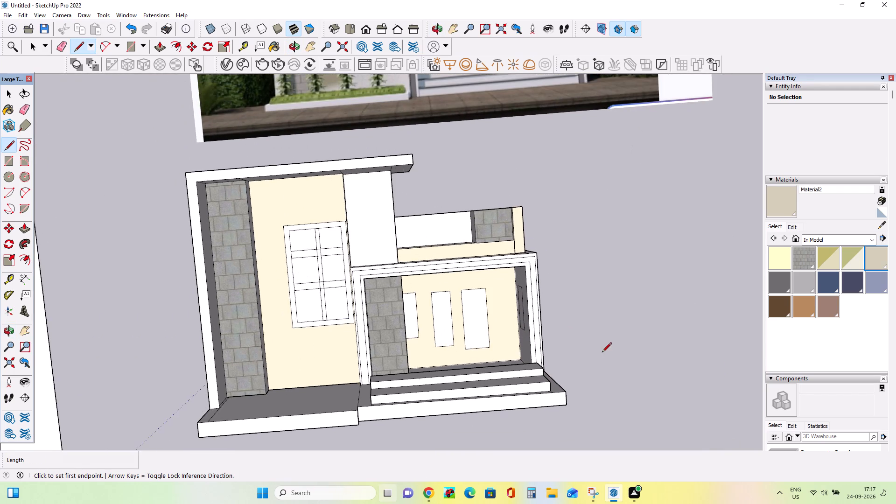
{"action": "middle_click_drag", "start_coordinate": [602, 353], "coordinate": [612, 357]}
{"action": "scroll", "coordinate": [587, 342], "scroll_direction": "up", "scroll_amount": 1}
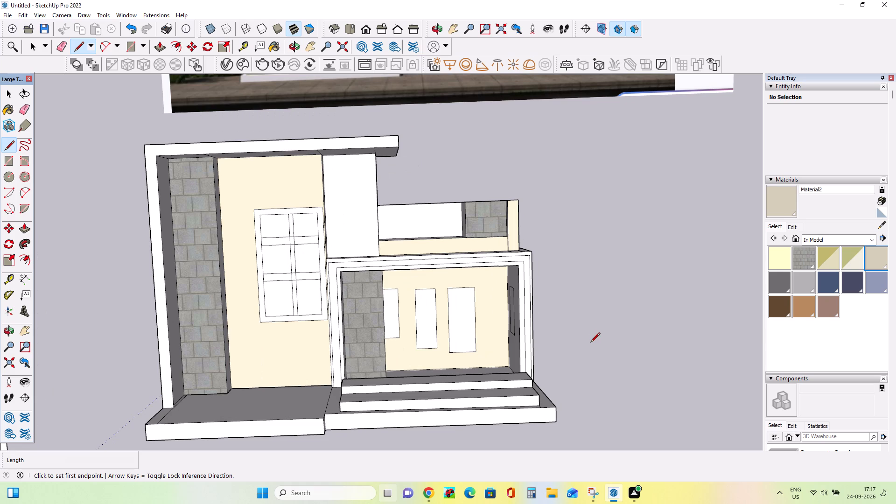
{"action": "left_click", "coordinate": [23, 231]}
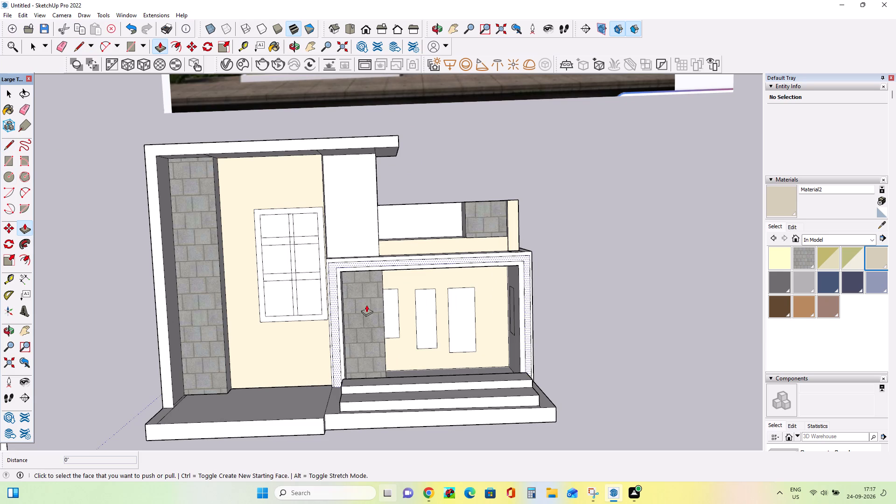
{"action": "scroll", "coordinate": [324, 325], "scroll_direction": "up", "scroll_amount": 2}
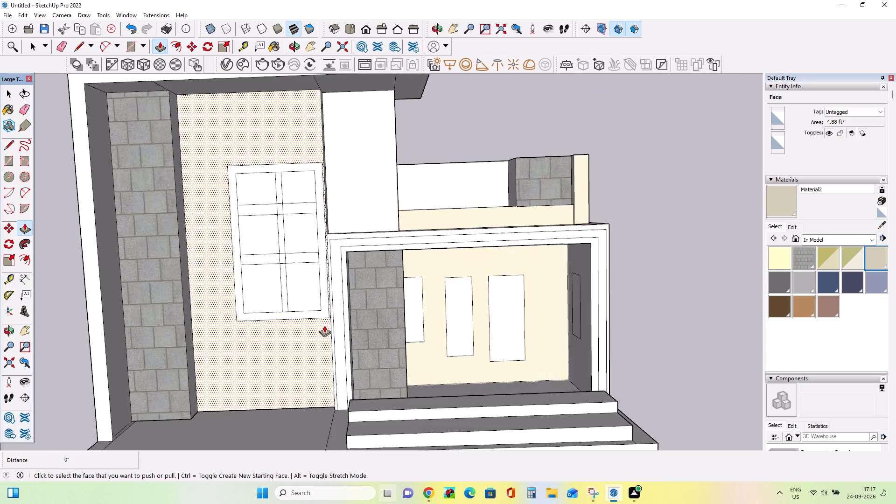
{"action": "scroll", "coordinate": [324, 325], "scroll_direction": "up", "scroll_amount": 5}
{"action": "left_click", "coordinate": [334, 336]}
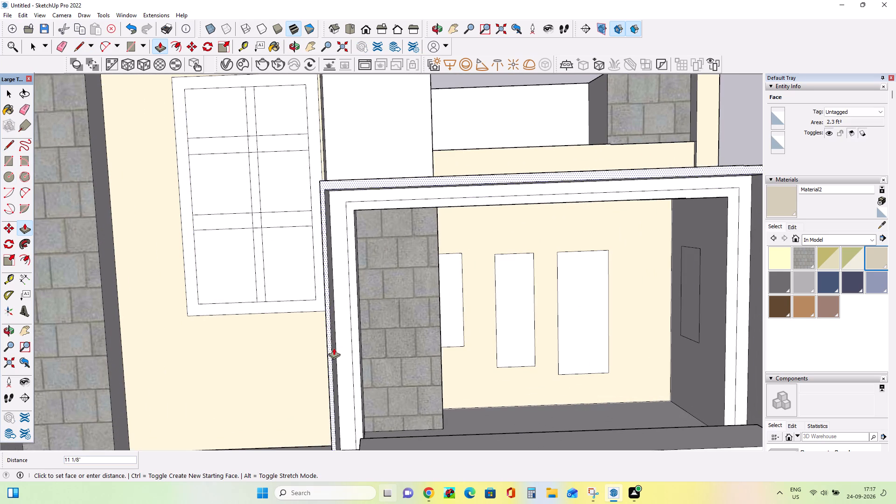
{"action": "scroll", "coordinate": [335, 349], "scroll_direction": "down", "scroll_amount": 3}
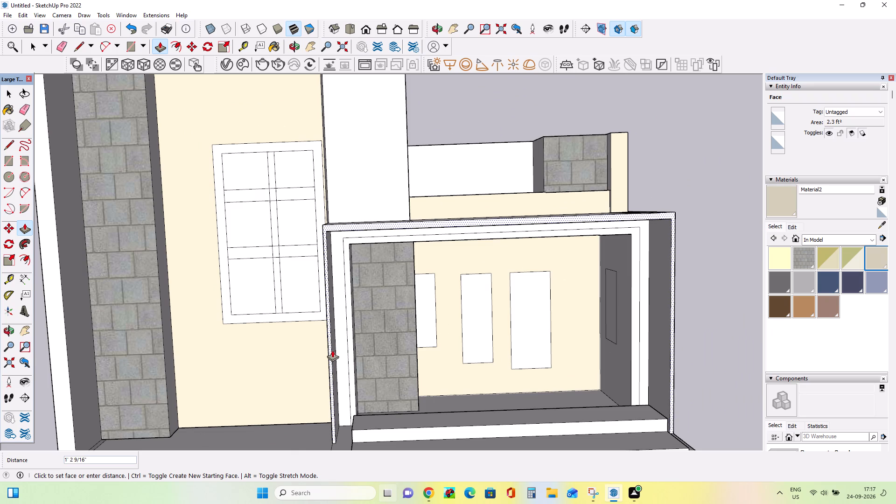
{"action": "scroll", "coordinate": [332, 351], "scroll_direction": "down", "scroll_amount": 8}
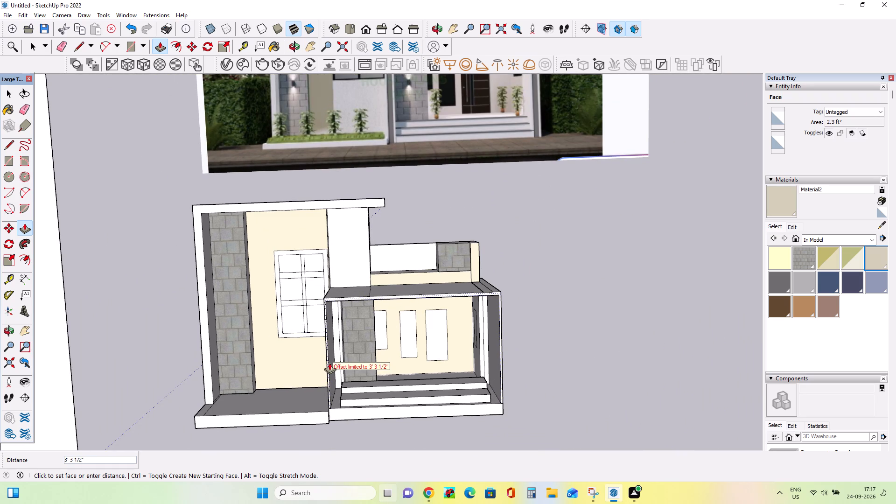
{"action": "left_click", "coordinate": [330, 362]}
Push/Pull the middle strip of the porch frame, just inside the outermost border, forward 2' 6".
{"action": "scroll", "coordinate": [357, 351], "scroll_direction": "up", "scroll_amount": 1}
{"action": "middle_click_drag", "start_coordinate": [358, 350], "coordinate": [364, 336]}
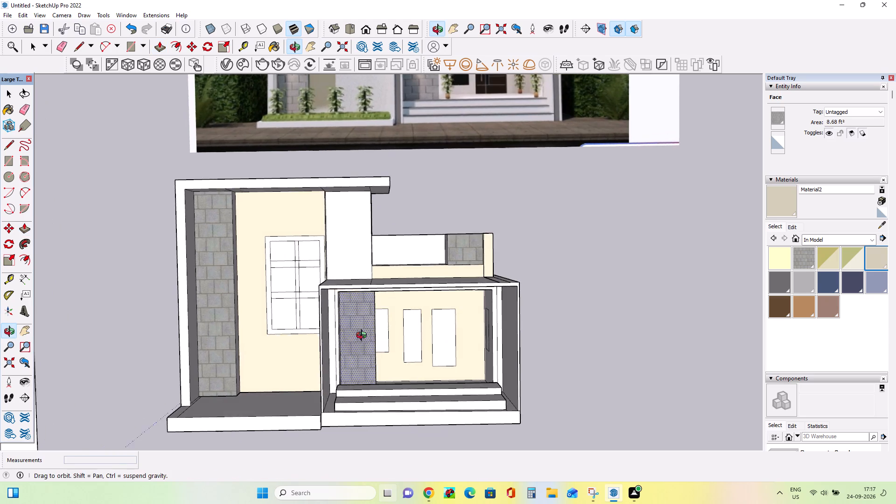
{"action": "middle_click_drag", "start_coordinate": [364, 336], "coordinate": [364, 336]}
{"action": "scroll", "coordinate": [363, 335], "scroll_direction": "up", "scroll_amount": 7}
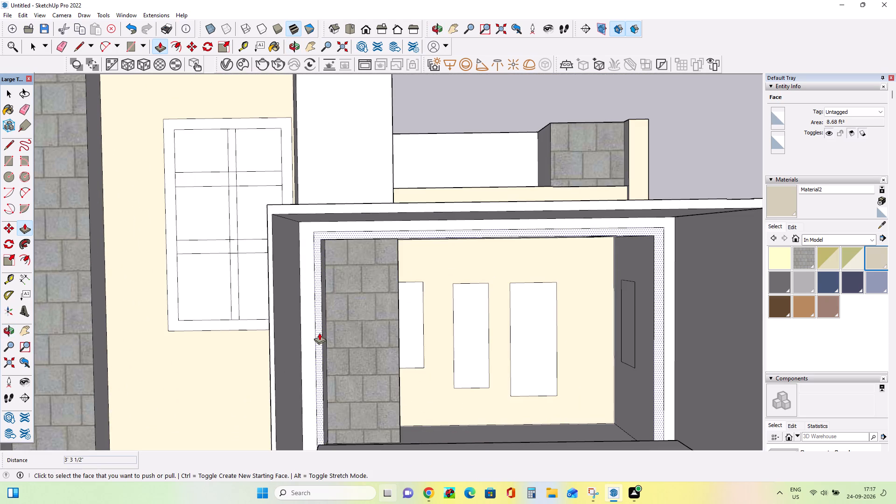
{"action": "left_click", "coordinate": [305, 326]}
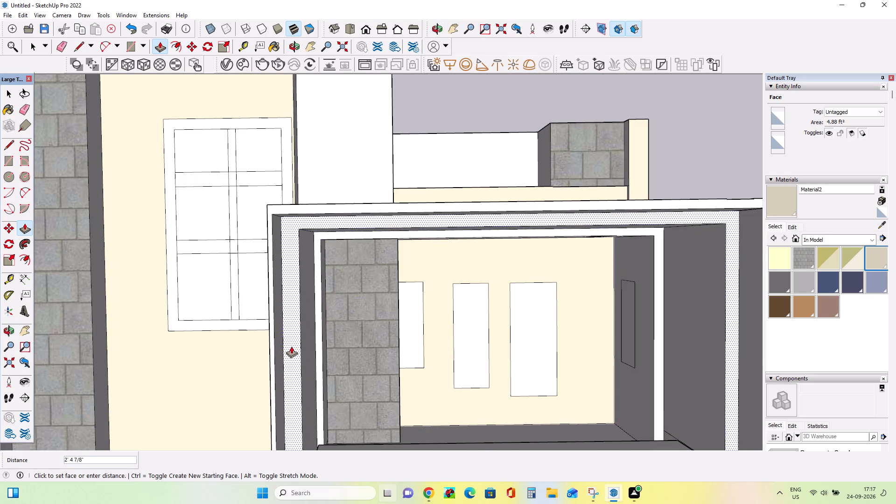
{"action": "left_click", "coordinate": [289, 346]}
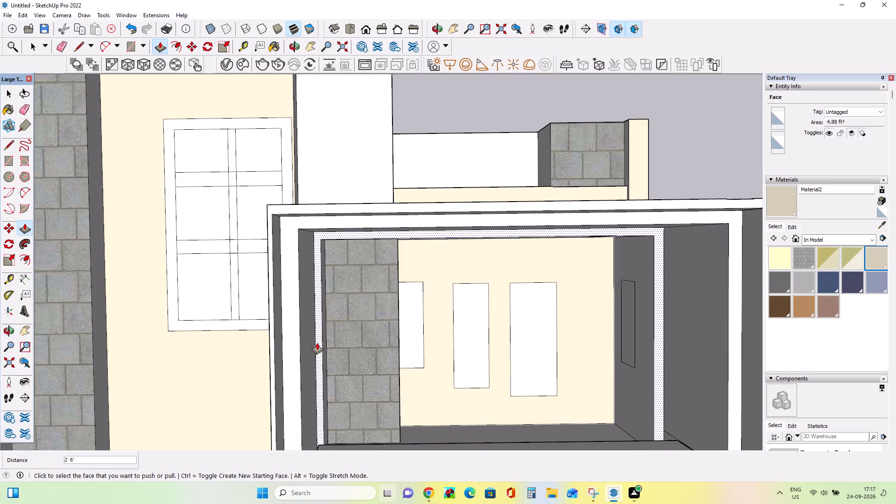
Push/Pull the innermost border strip of the porch frame forward 1' 10 13/16".
{"action": "left_click", "coordinate": [317, 343]}
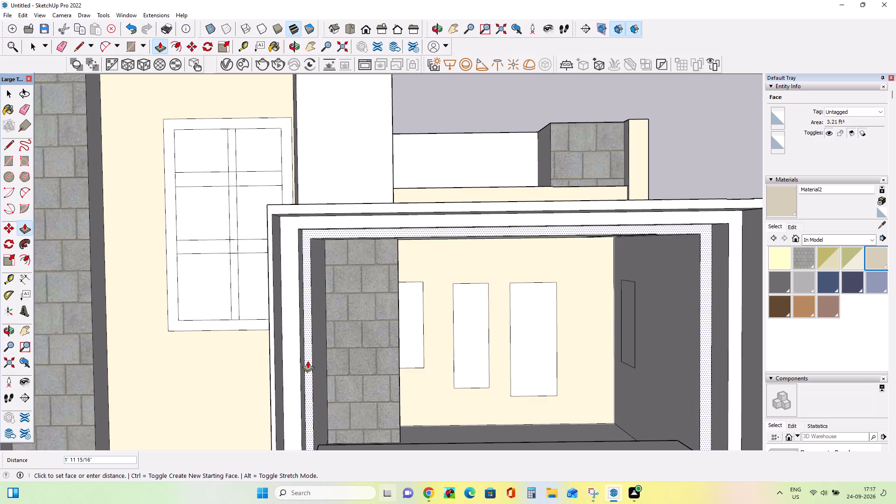
{"action": "left_click", "coordinate": [309, 360]}
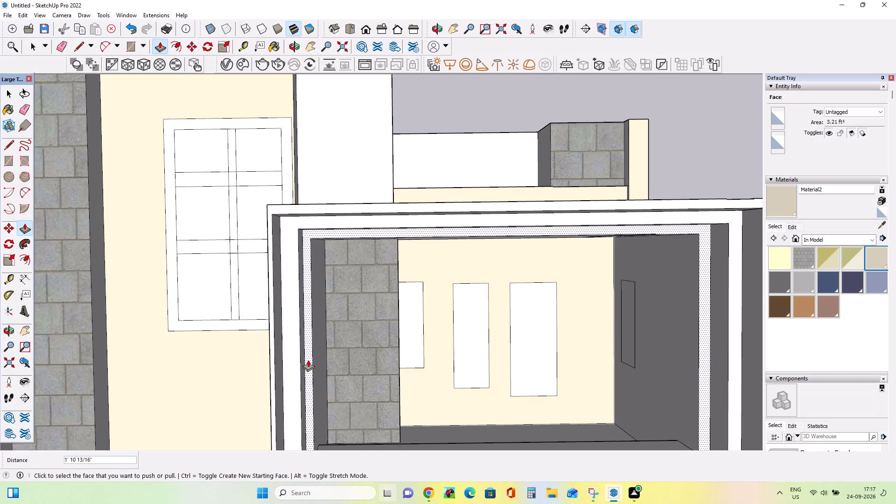
Push/Pull the outermost border strip of the porch frame back 5 1/8".
{"action": "left_click", "coordinate": [274, 365]}
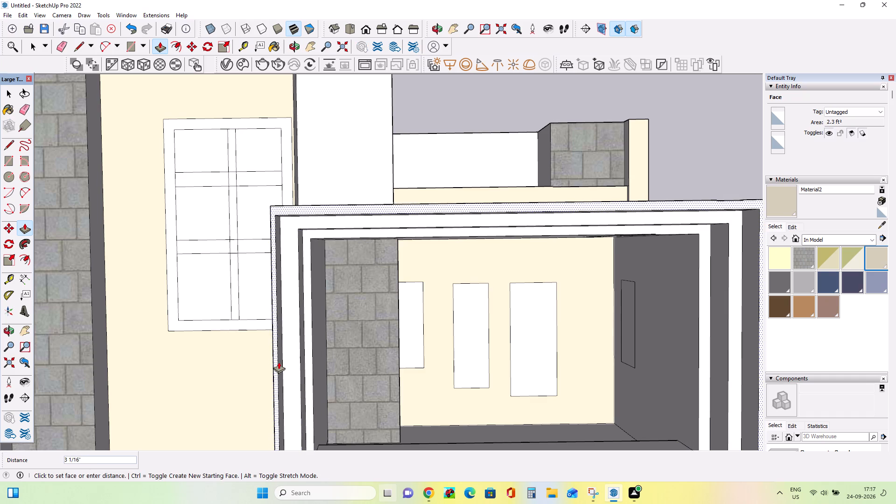
{"action": "left_click", "coordinate": [280, 361]}
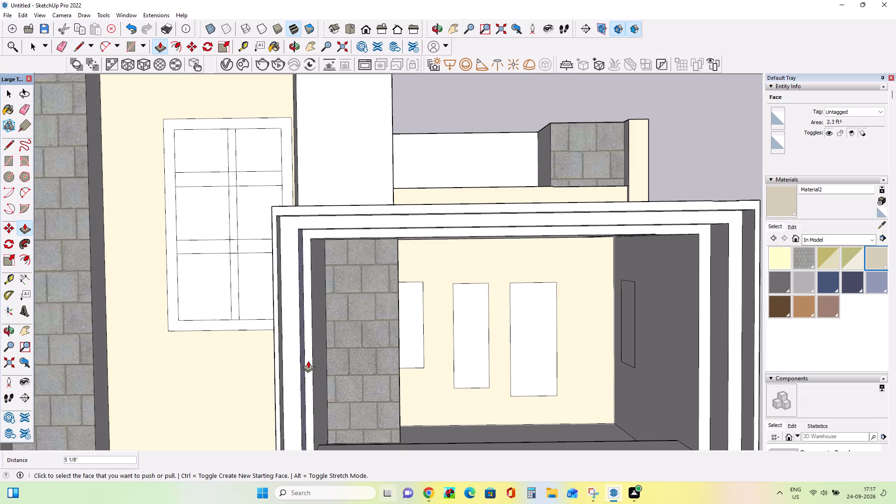
Bring the porch frame's innermost strip further forward with successive Push/Pull moves of 3/8", about 1 11/16" and 8 3/4".
{"action": "left_click", "coordinate": [308, 361]}
{"action": "left_click", "coordinate": [306, 359]}
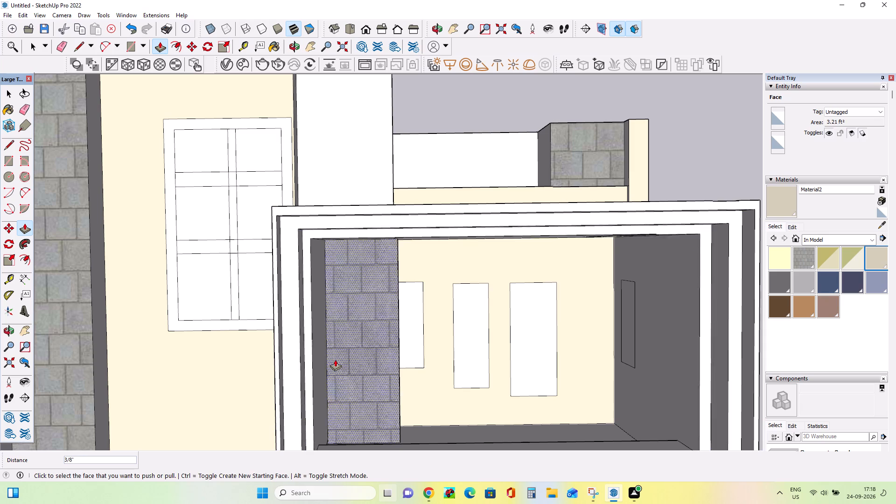
{"action": "scroll", "coordinate": [335, 359], "scroll_direction": "down", "scroll_amount": 9}
{"action": "middle_click_drag", "start_coordinate": [337, 389], "coordinate": [364, 359]}
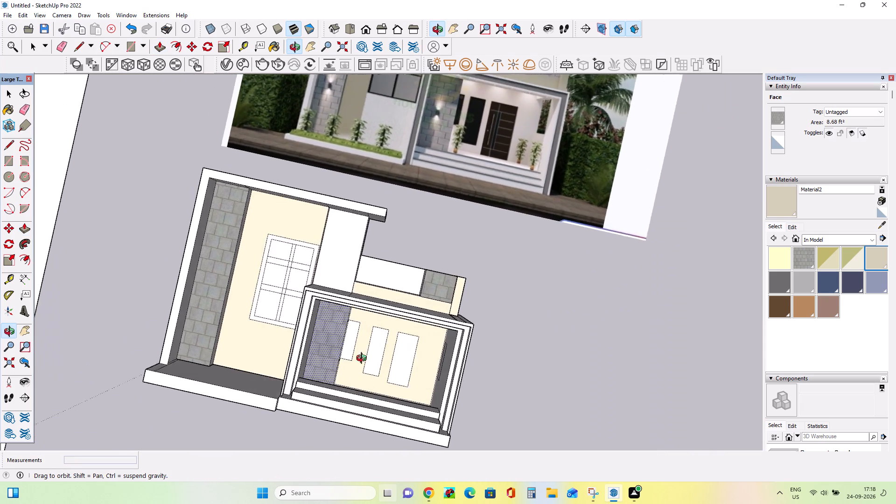
{"action": "middle_click_drag", "start_coordinate": [364, 359], "coordinate": [362, 348]}
{"action": "scroll", "coordinate": [362, 348], "scroll_direction": "up", "scroll_amount": 1}
{"action": "middle_click_drag", "start_coordinate": [326, 398], "coordinate": [466, 376]}
{"action": "middle_click_drag", "start_coordinate": [430, 385], "coordinate": [358, 401]}
{"action": "scroll", "coordinate": [444, 369], "scroll_direction": "up", "scroll_amount": 3}
{"action": "middle_click_drag", "start_coordinate": [376, 368], "coordinate": [381, 379]}
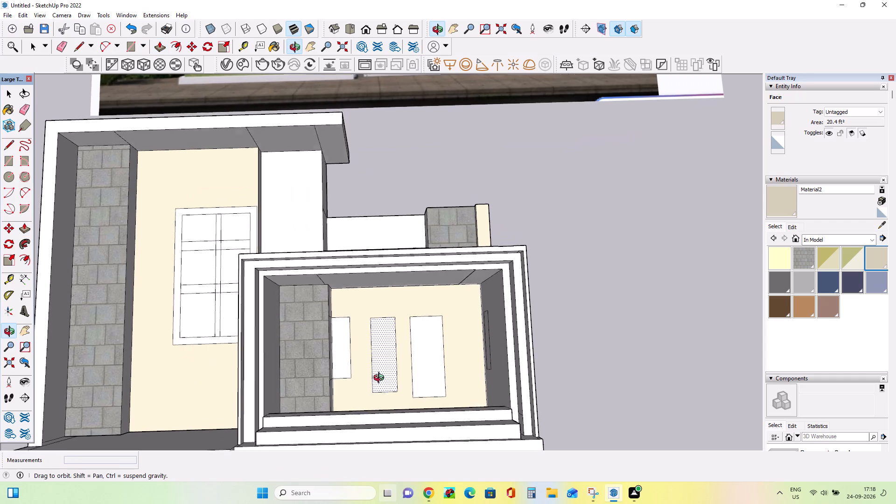
{"action": "middle_click_drag", "start_coordinate": [381, 379], "coordinate": [385, 389]}
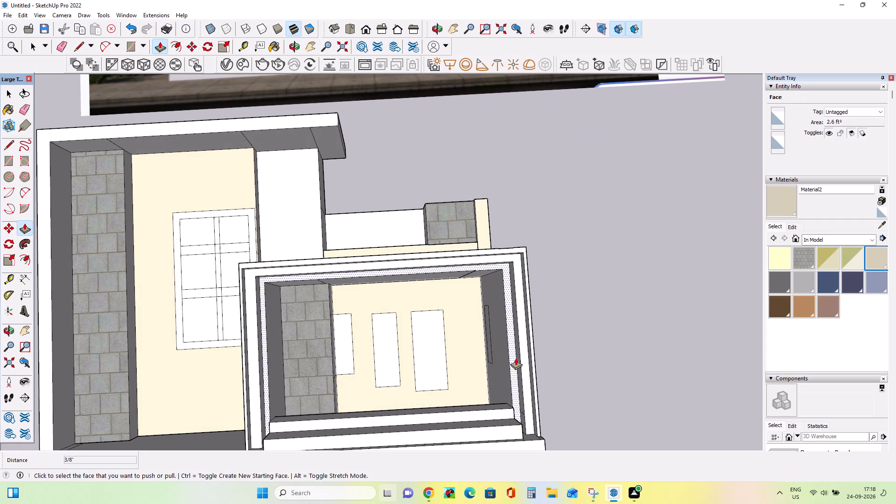
{"action": "left_click", "coordinate": [516, 358]}
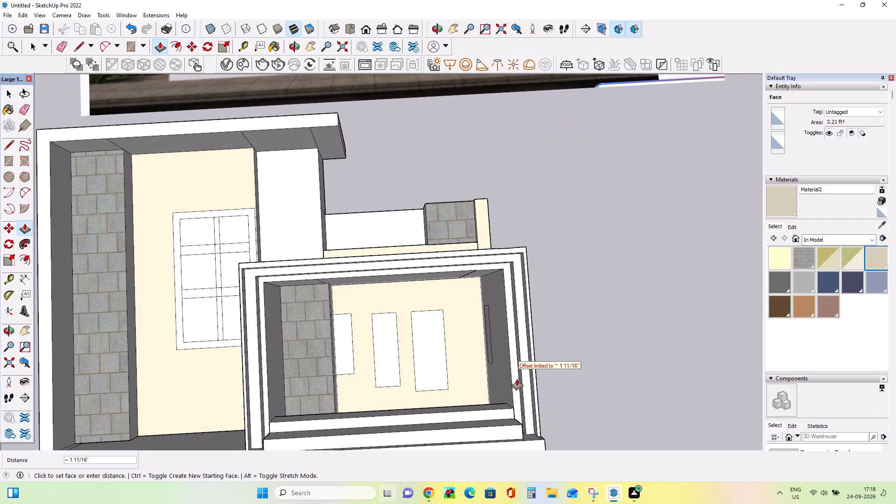
{"action": "left_click", "coordinate": [516, 379]}
{"action": "left_click", "coordinate": [515, 383]}
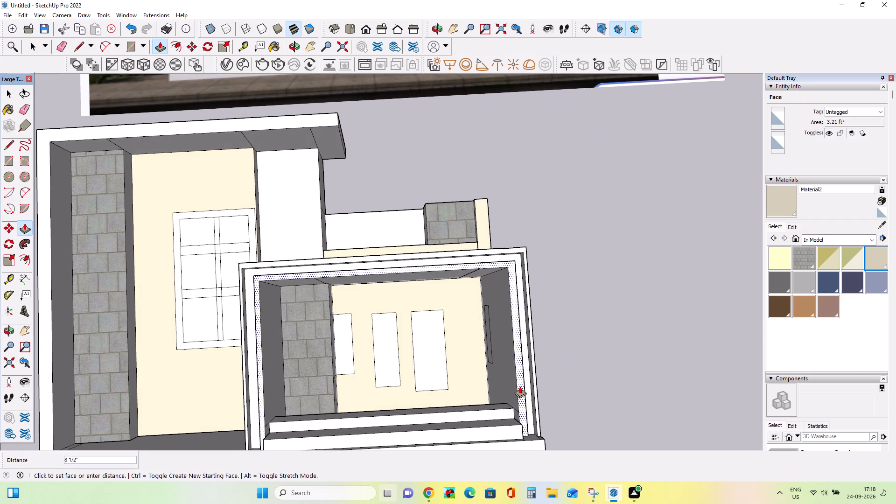
{"action": "left_click", "coordinate": [520, 386]}
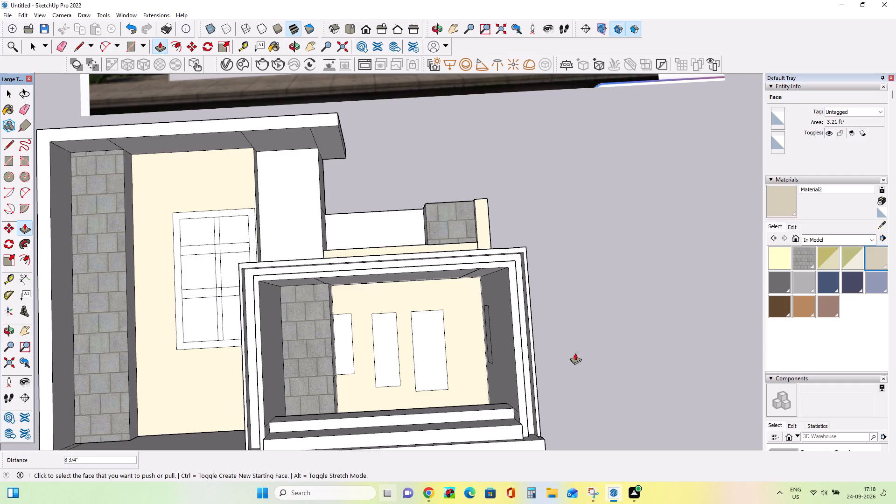
Push/Pull the middle strip of the porch frame forward 2 1/8", reducing its recess behind the outermost border.
{"action": "middle_click_drag", "start_coordinate": [575, 356], "coordinate": [559, 385]}
{"action": "scroll", "coordinate": [520, 348], "scroll_direction": "up", "scroll_amount": 7}
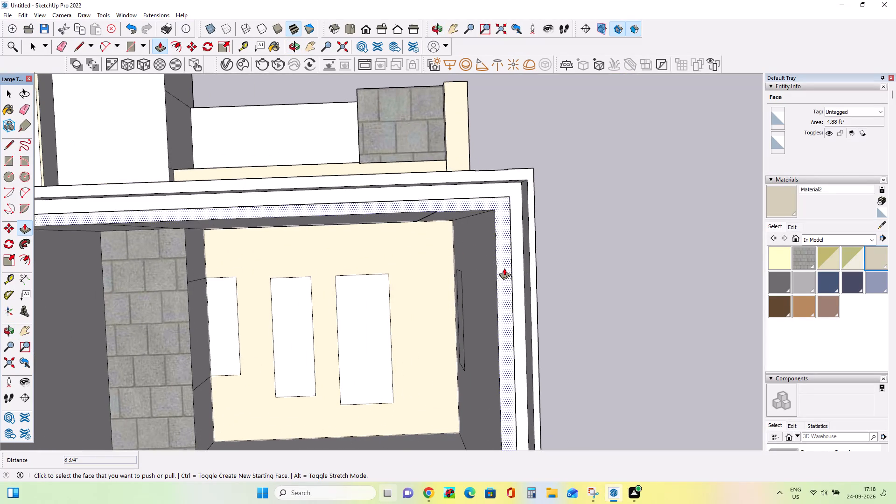
{"action": "left_click", "coordinate": [518, 191]}
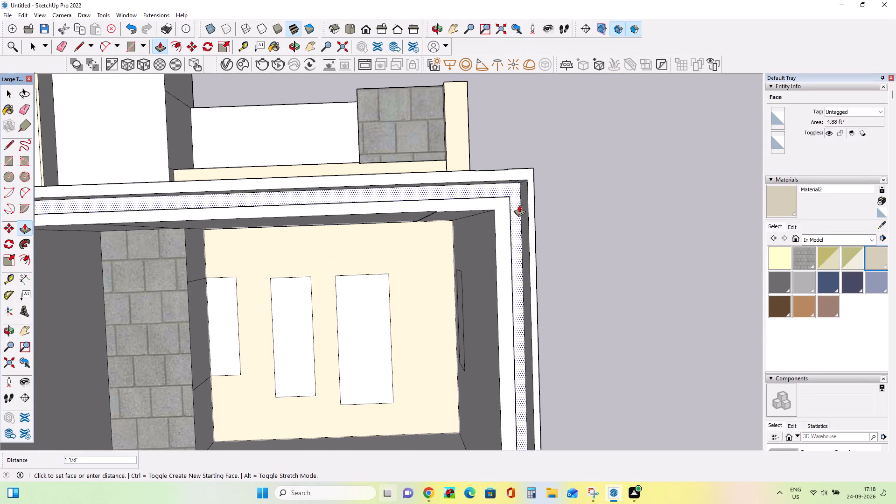
{"action": "left_click", "coordinate": [524, 217]}
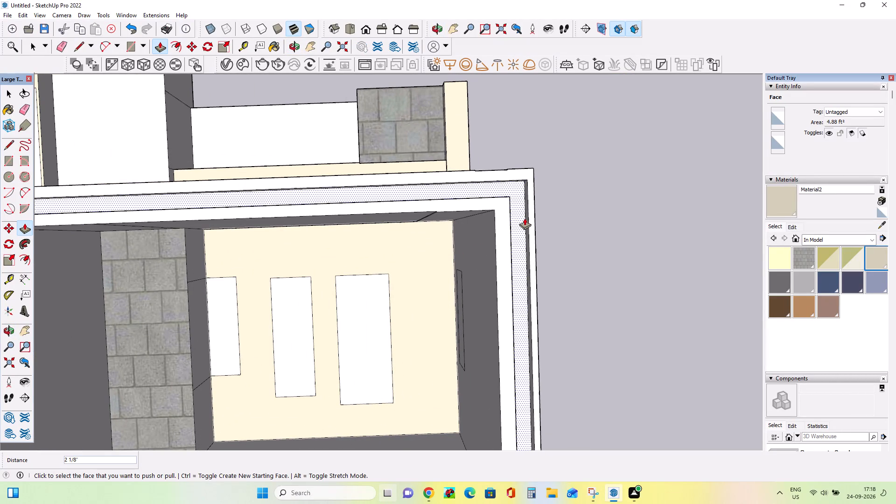
Push/Pull the outermost border strip of the porch frame back 2 1/4", flush with the middle strip.
{"action": "left_click", "coordinate": [536, 249]}
{"action": "left_click", "coordinate": [532, 268]}
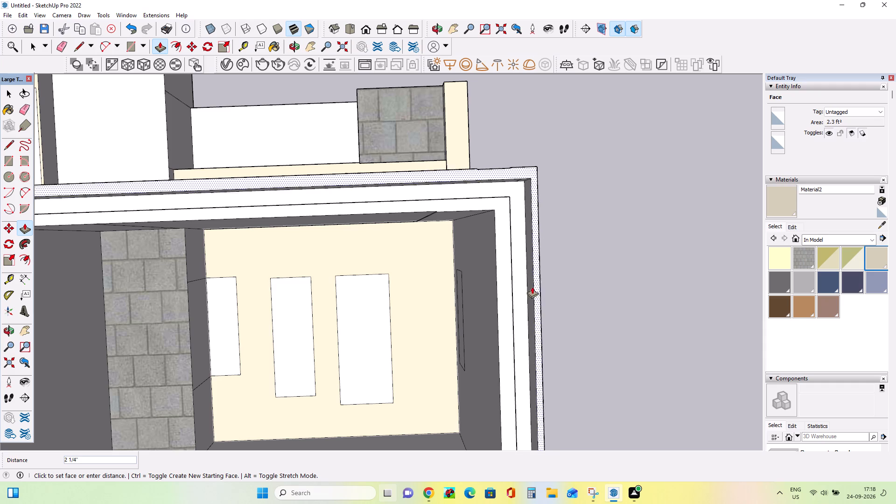
{"action": "left_click", "coordinate": [528, 287]}
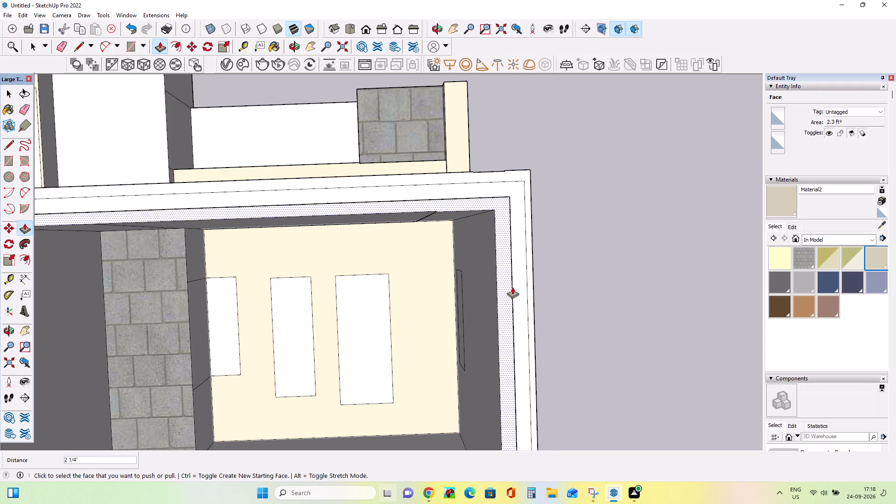
Push/Pull the middle strip of the porch frame back 2" behind the outermost border.
{"action": "left_click", "coordinate": [519, 283]}
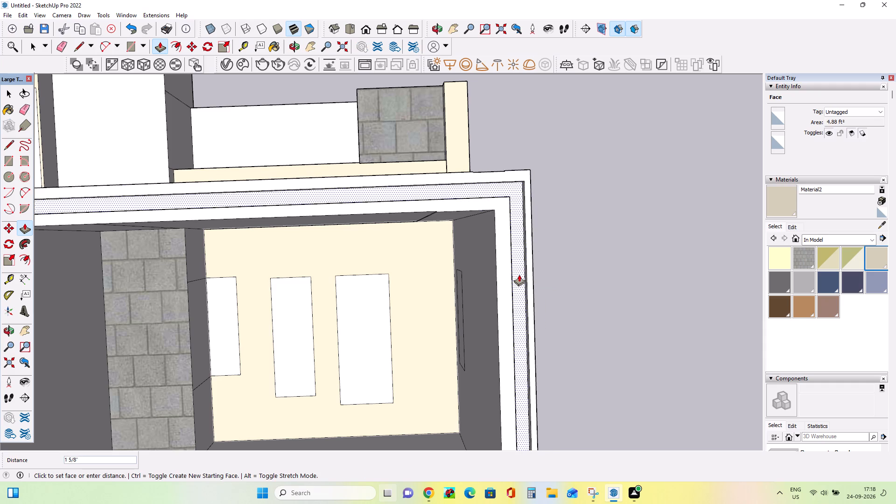
{"action": "left_click", "coordinate": [519, 272]}
Push/Pull the outermost border strip of the porch frame forward 7 3/8".
{"action": "scroll", "coordinate": [558, 273], "scroll_direction": "down", "scroll_amount": 5}
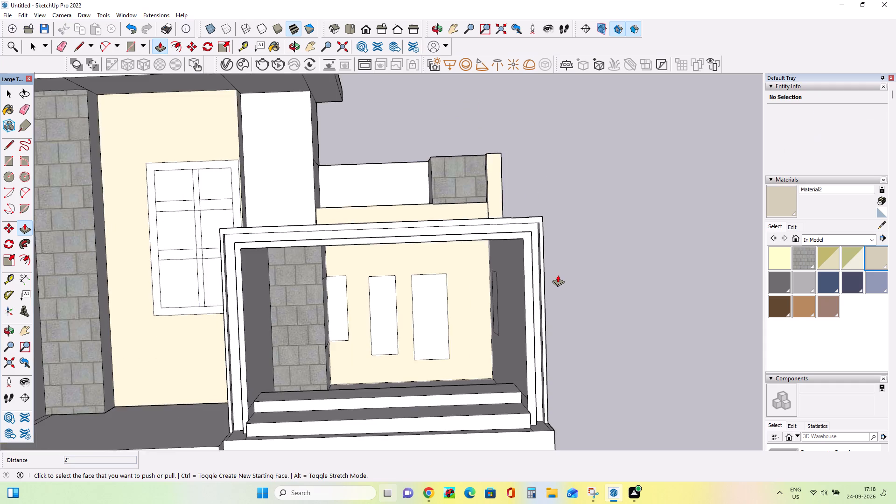
{"action": "scroll", "coordinate": [558, 275], "scroll_direction": "down", "scroll_amount": 3}
{"action": "scroll", "coordinate": [302, 343], "scroll_direction": "up", "scroll_amount": 5}
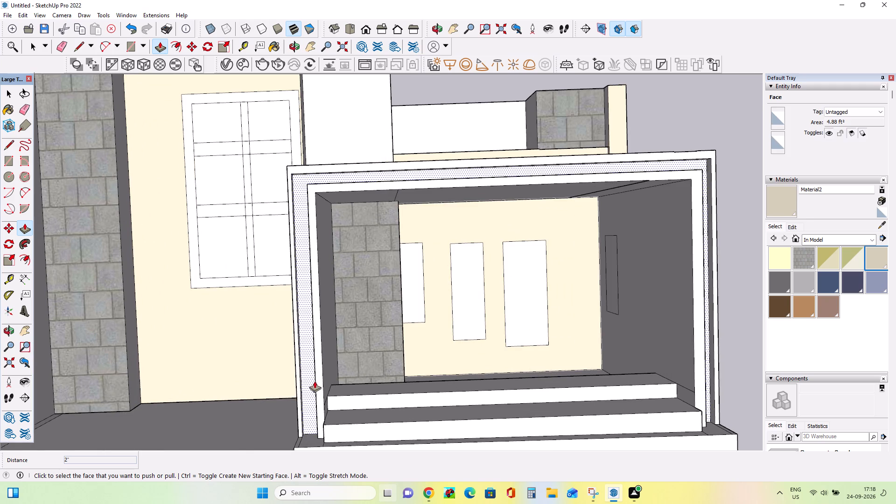
{"action": "scroll", "coordinate": [316, 378], "scroll_direction": "down", "scroll_amount": 4}
{"action": "middle_click_drag", "start_coordinate": [317, 423], "coordinate": [320, 431]}
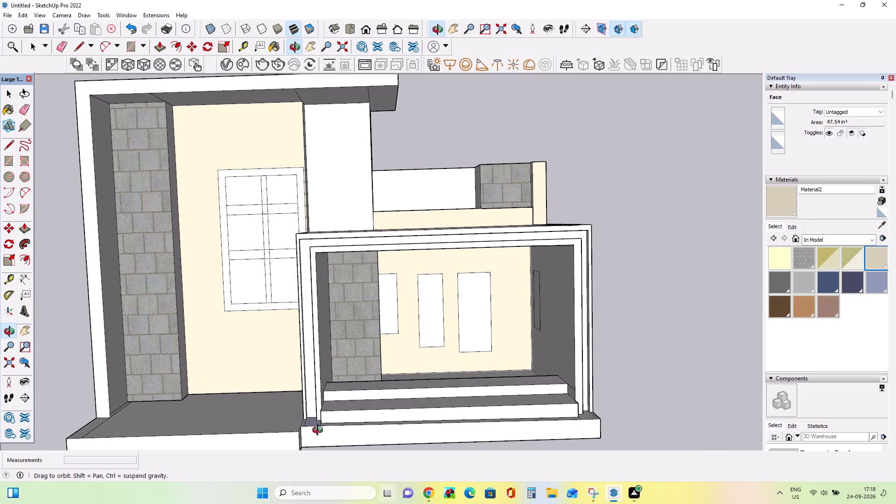
{"action": "middle_click_drag", "start_coordinate": [320, 431], "coordinate": [320, 432]}
{"action": "scroll", "coordinate": [302, 398], "scroll_direction": "up", "scroll_amount": 4}
{"action": "left_click", "coordinate": [303, 395]}
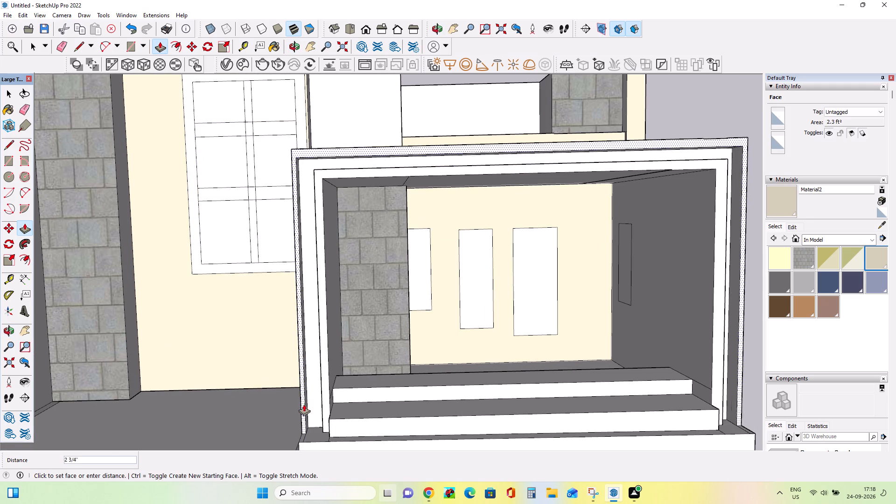
{"action": "left_click", "coordinate": [313, 441]}
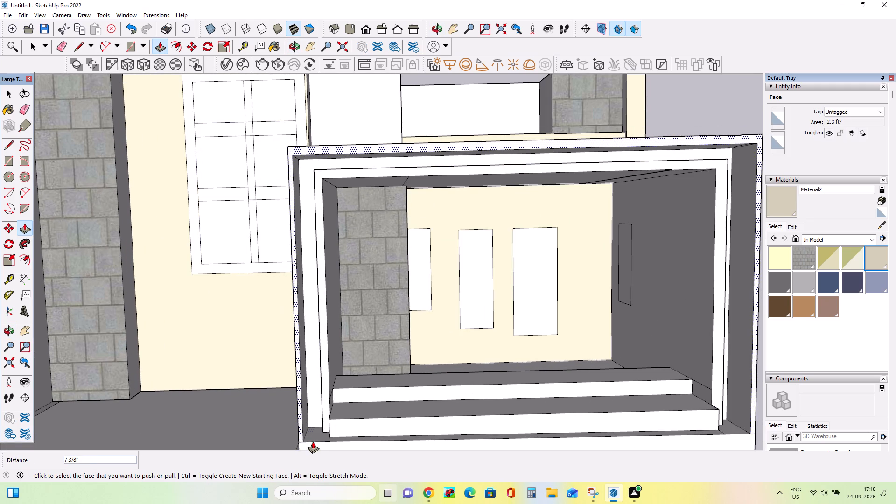
Push/Pull the innermost strip of the porch frame forward about 3 1/8", up to its offset limit.
{"action": "left_click", "coordinate": [326, 419]}
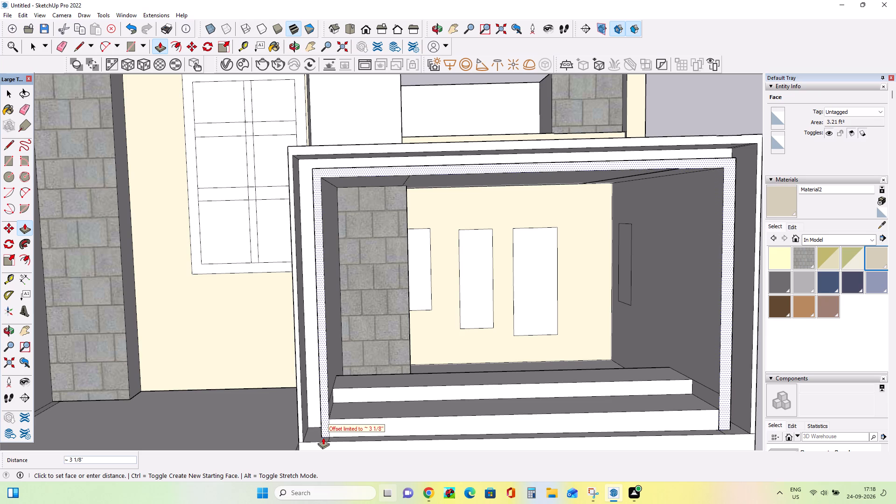
{"action": "left_click", "coordinate": [323, 437]}
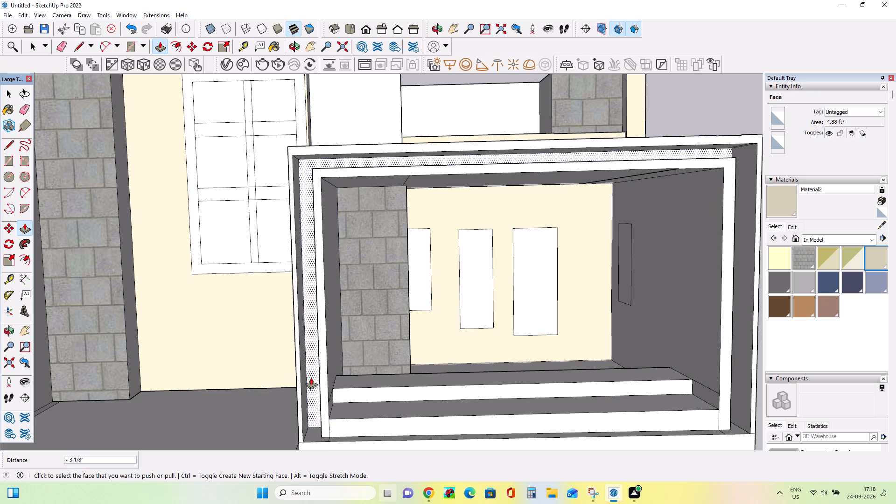
Push/Pull the middle strip of the porch frame forward 6 7/16".
{"action": "left_click", "coordinate": [311, 378]}
{"action": "left_click", "coordinate": [313, 387]}
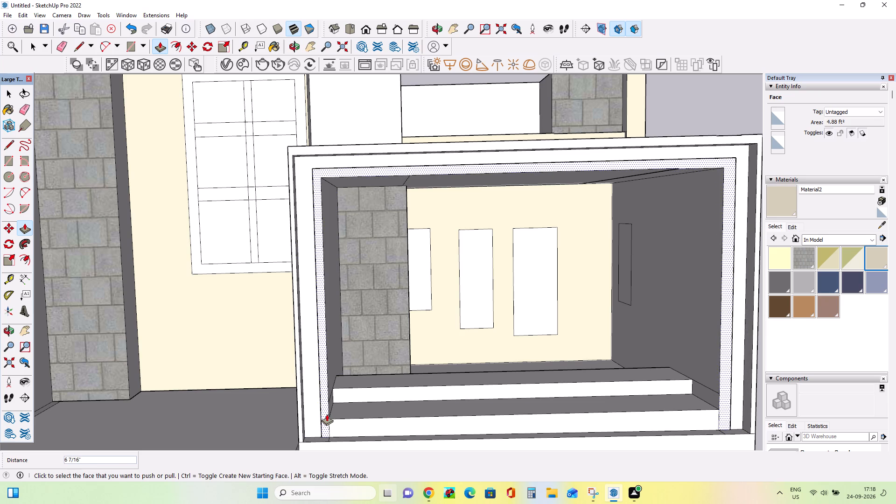
Push/Pull the innermost strip of the porch frame forward 2 5/16", and again by 7/16" to its offset limit.
{"action": "left_click", "coordinate": [327, 414]}
{"action": "left_click", "coordinate": [327, 418]}
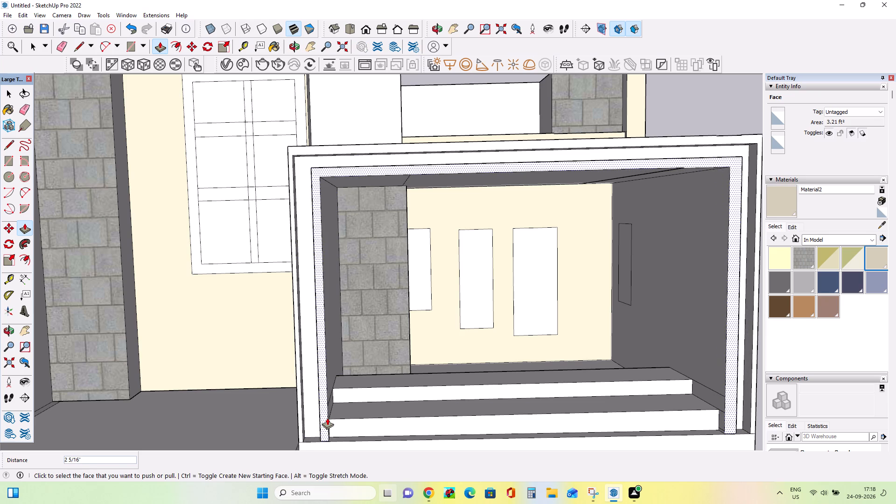
{"action": "left_click", "coordinate": [325, 427]}
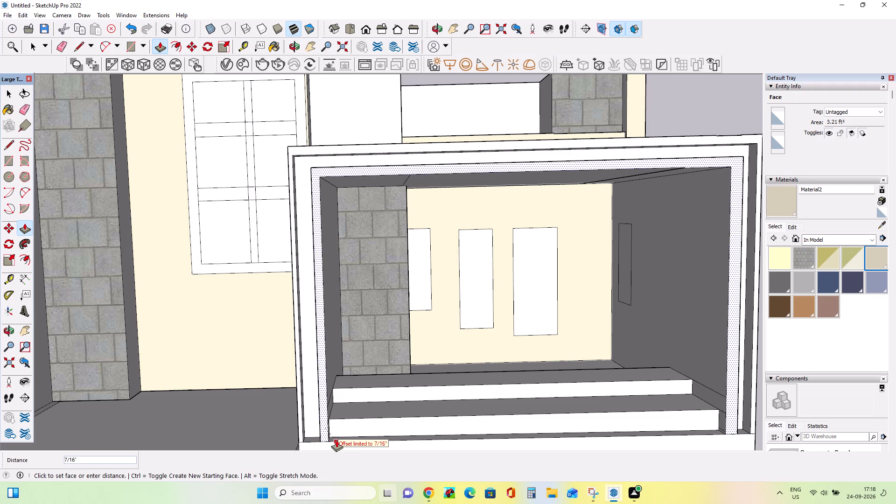
{"action": "left_click", "coordinate": [336, 440]}
Push/Pull the middle strip of the porch frame forward 7/8", closer to the outermost border.
{"action": "left_click", "coordinate": [316, 414]}
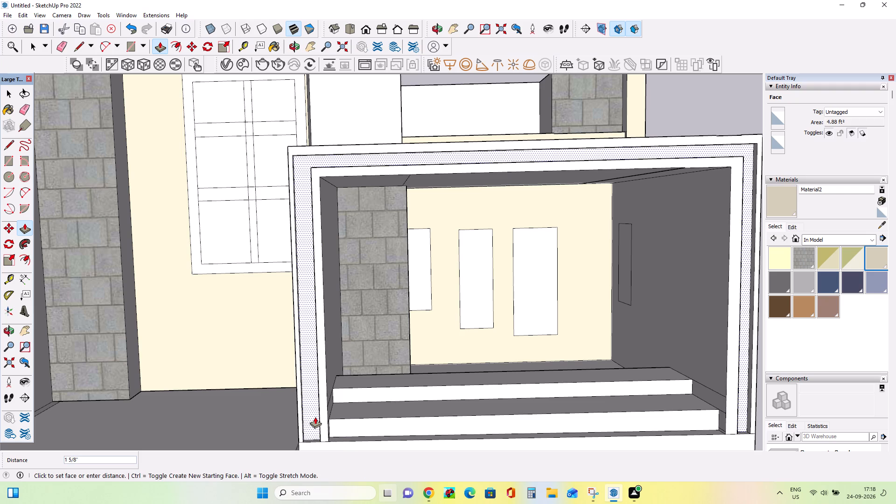
{"action": "left_click", "coordinate": [316, 416]}
Examine the porch frame's stepped borders, the base and the whole elevation from several angles.
{"action": "scroll", "coordinate": [282, 220], "scroll_direction": "down", "scroll_amount": 4}
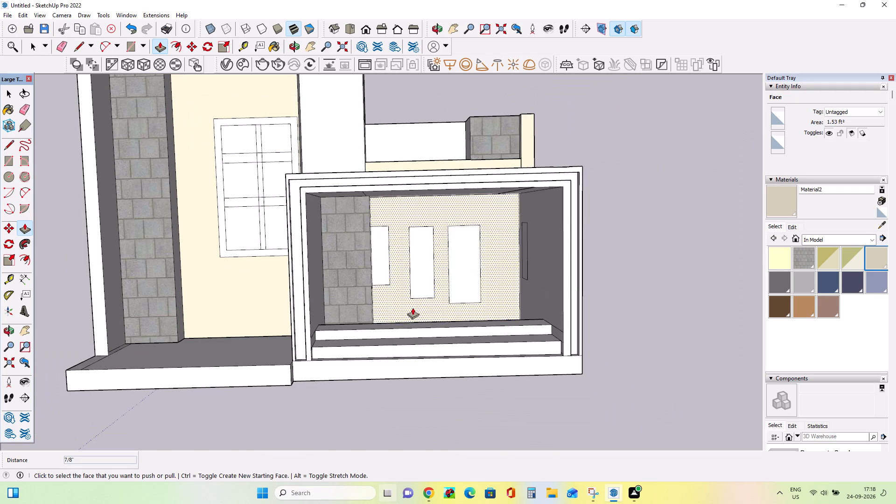
{"action": "middle_click_drag", "start_coordinate": [430, 308], "coordinate": [471, 303]}
{"action": "middle_click_drag", "start_coordinate": [431, 278], "coordinate": [420, 275]}
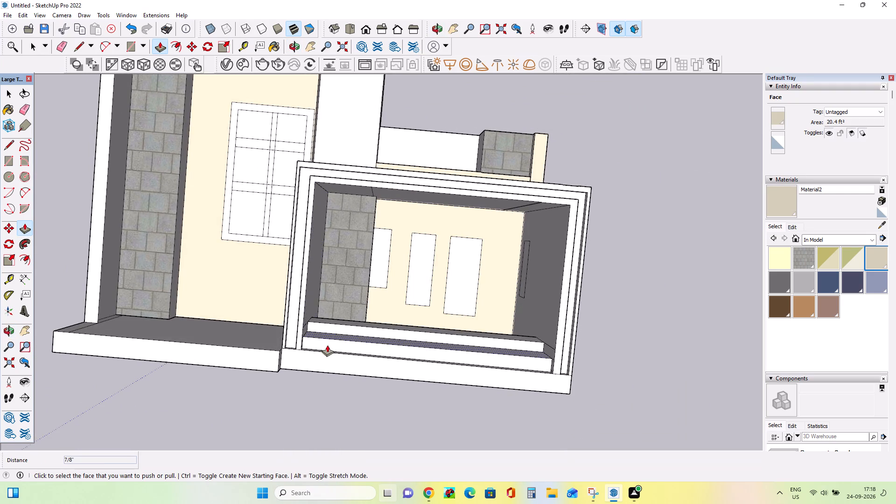
{"action": "middle_click_drag", "start_coordinate": [347, 352], "coordinate": [182, 294]}
{"action": "middle_click", "coordinate": [182, 294]}
{"action": "middle_click_drag", "start_coordinate": [182, 294], "coordinate": [535, 348]}
{"action": "middle_click_drag", "start_coordinate": [178, 312], "coordinate": [290, 361]}
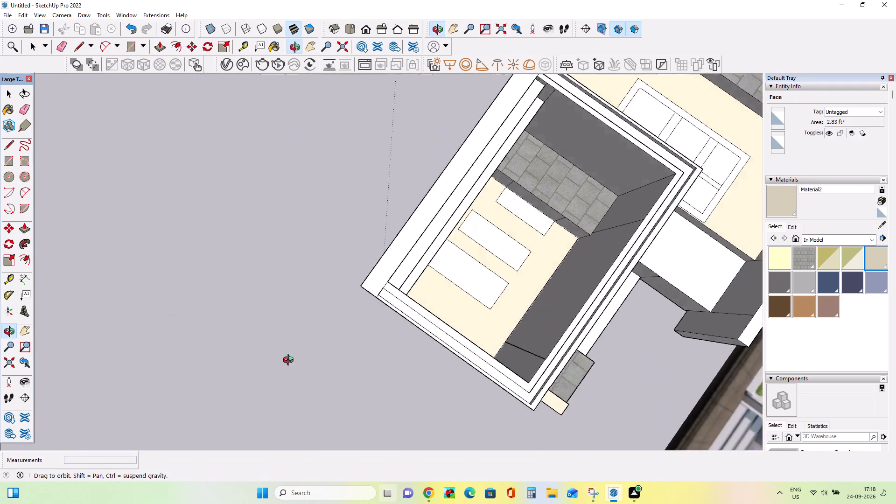
{"action": "middle_click_drag", "start_coordinate": [290, 361], "coordinate": [450, 279]}
{"action": "middle_click_drag", "start_coordinate": [451, 266], "coordinate": [450, 208]}
{"action": "middle_click_drag", "start_coordinate": [171, 306], "coordinate": [378, 364]}
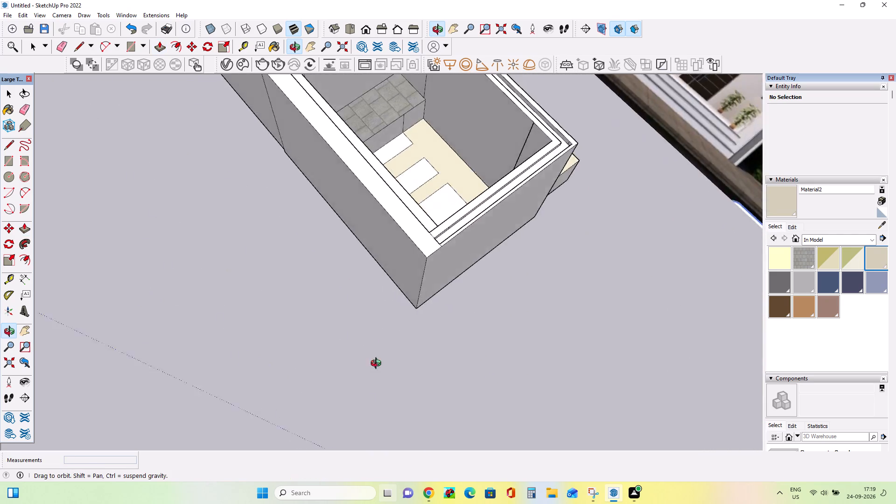
{"action": "middle_click_drag", "start_coordinate": [378, 364], "coordinate": [475, 303]}
{"action": "middle_click", "coordinate": [475, 295]}
{"action": "middle_click_drag", "start_coordinate": [196, 290], "coordinate": [348, 352]}
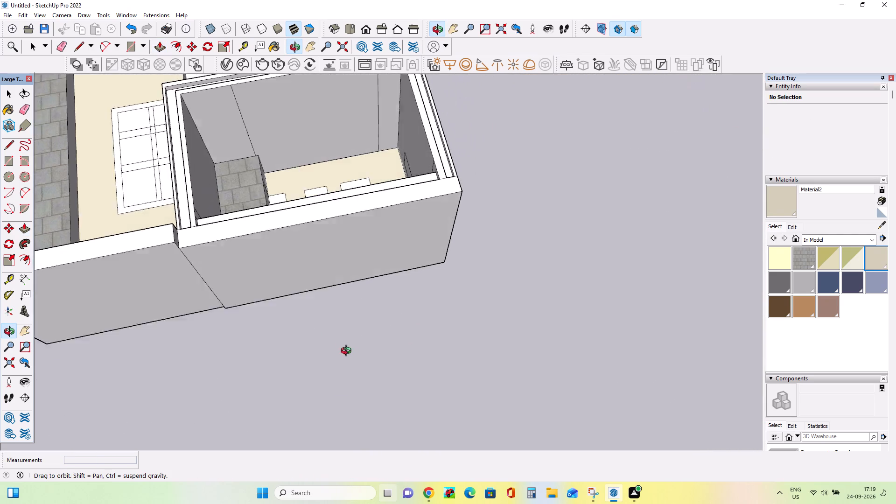
{"action": "middle_click_drag", "start_coordinate": [348, 352], "coordinate": [351, 359]}
{"action": "middle_click_drag", "start_coordinate": [333, 242], "coordinate": [343, 367]}
{"action": "scroll", "coordinate": [343, 367], "scroll_direction": "down", "scroll_amount": 4}
{"action": "scroll", "coordinate": [282, 293], "scroll_direction": "down", "scroll_amount": 3}
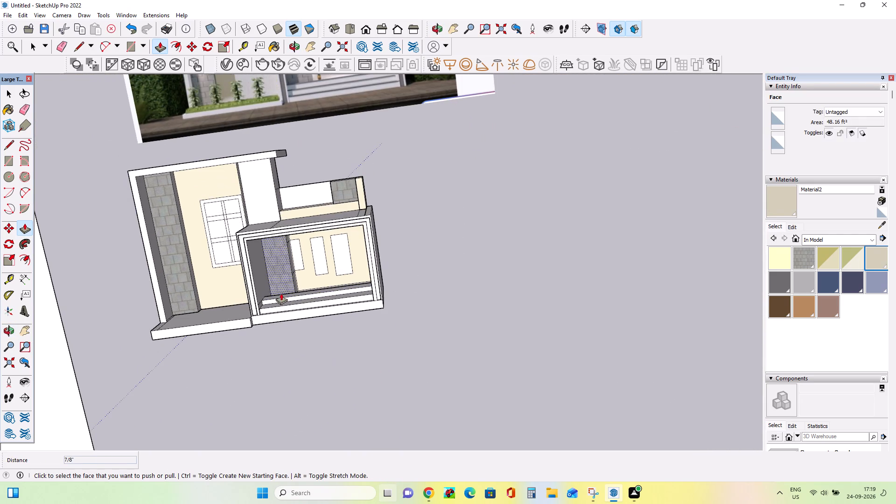
{"action": "middle_click_drag", "start_coordinate": [118, 278], "coordinate": [120, 203]}
{"action": "middle_click", "coordinate": [122, 204]}
{"action": "middle_click_drag", "start_coordinate": [476, 339], "coordinate": [409, 372]}
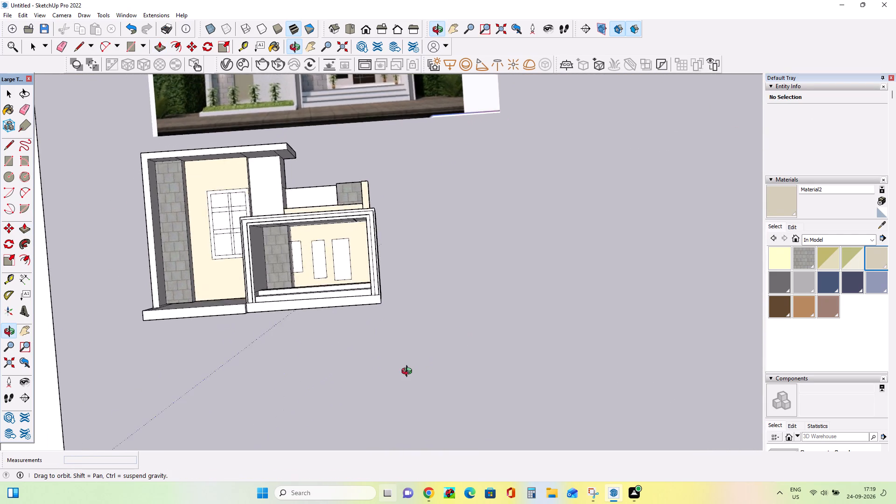
Examine the porch frame, its steps and the whole elevation from the front, the side and below.
{"action": "middle_click_drag", "start_coordinate": [409, 372], "coordinate": [515, 327]}
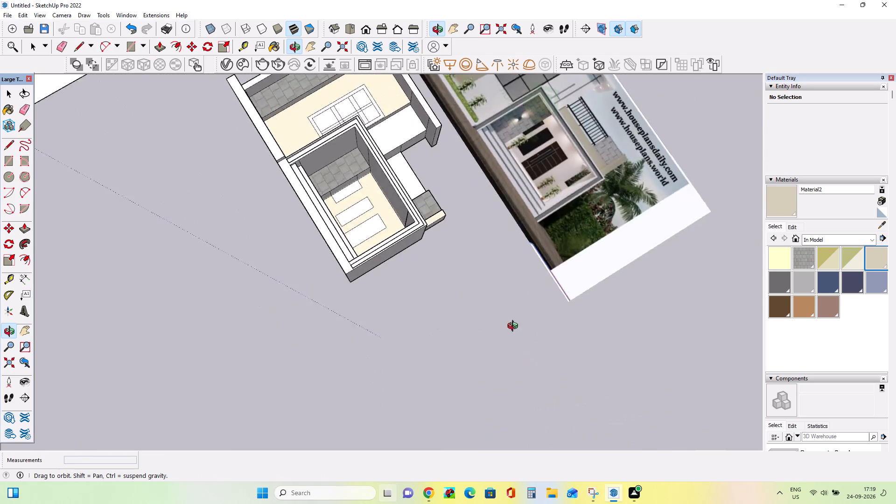
{"action": "middle_click_drag", "start_coordinate": [515, 327], "coordinate": [587, 224]}
{"action": "middle_click_drag", "start_coordinate": [283, 352], "coordinate": [467, 336]}
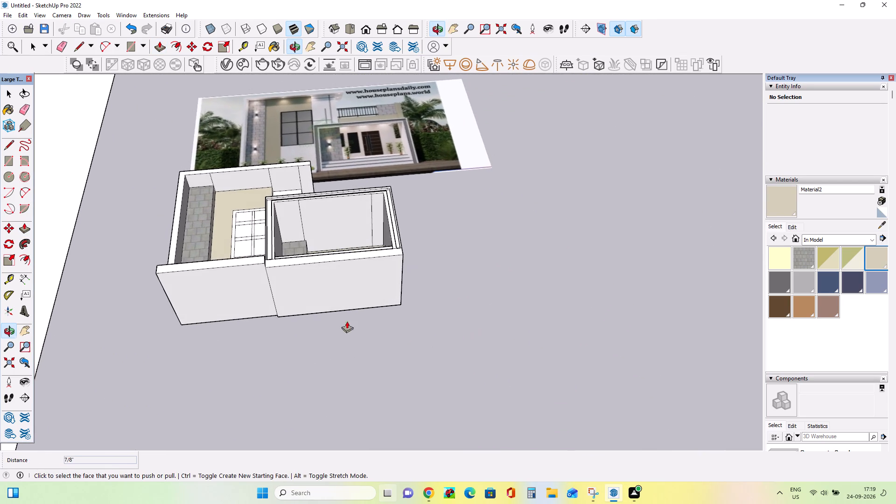
{"action": "middle_click_drag", "start_coordinate": [307, 278], "coordinate": [322, 440]}
{"action": "middle_click_drag", "start_coordinate": [233, 380], "coordinate": [173, 350]}
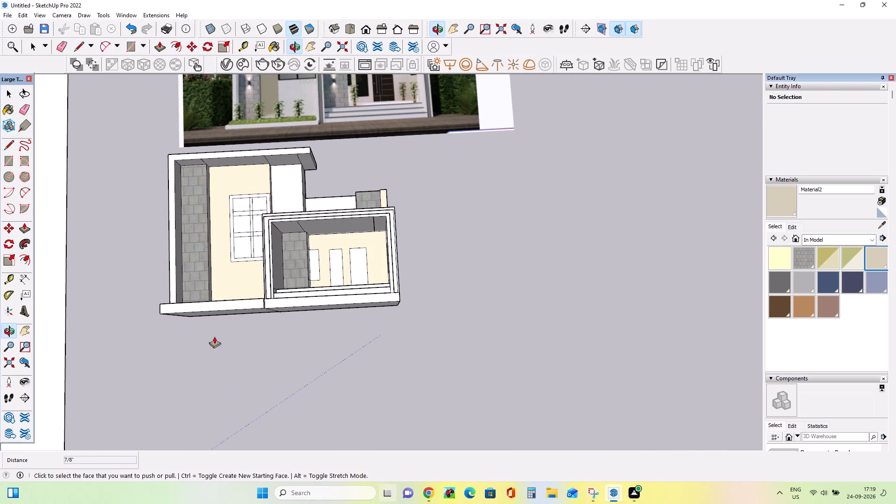
{"action": "scroll", "coordinate": [312, 276], "scroll_direction": "up", "scroll_amount": 6}
{"action": "middle_click_drag", "start_coordinate": [374, 279], "coordinate": [372, 331]}
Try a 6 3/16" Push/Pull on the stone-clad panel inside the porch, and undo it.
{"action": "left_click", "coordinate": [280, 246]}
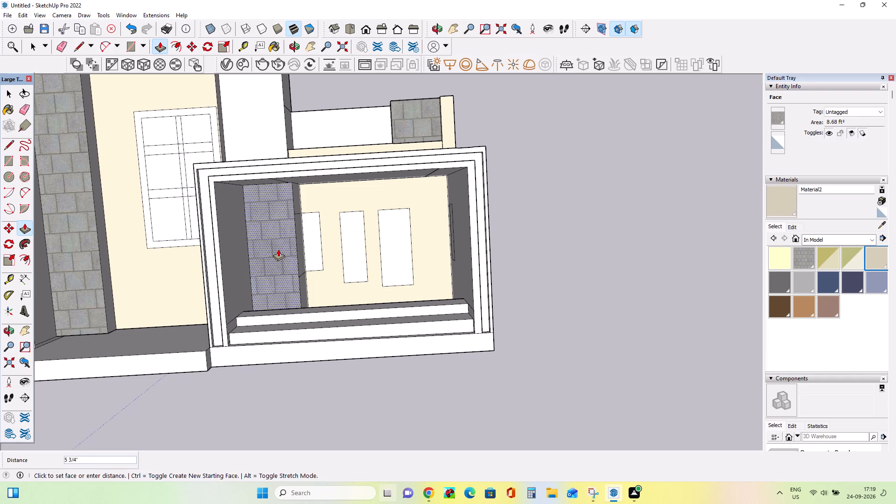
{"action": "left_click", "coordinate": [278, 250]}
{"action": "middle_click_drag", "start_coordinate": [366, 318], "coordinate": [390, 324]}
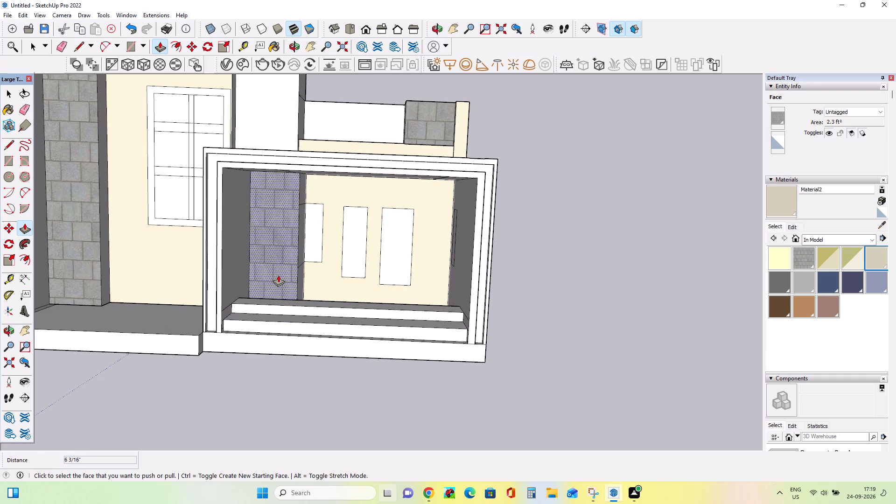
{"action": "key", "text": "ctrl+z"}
Push/Pull the front face of the porch's upper step forward 5 9/16".
{"action": "middle_click", "coordinate": [264, 311]}
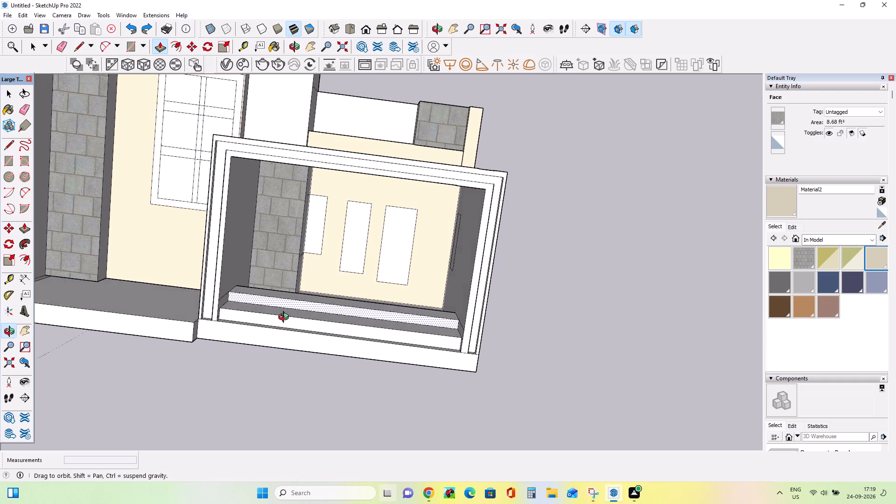
{"action": "scroll", "coordinate": [266, 309], "scroll_direction": "down", "scroll_amount": 2}
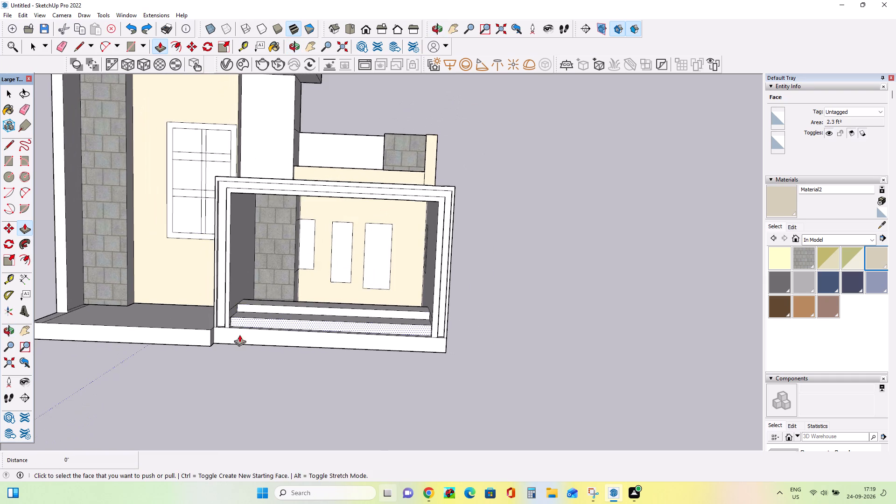
{"action": "middle_click_drag", "start_coordinate": [247, 348], "coordinate": [231, 354]}
{"action": "scroll", "coordinate": [231, 354], "scroll_direction": "down", "scroll_amount": 2}
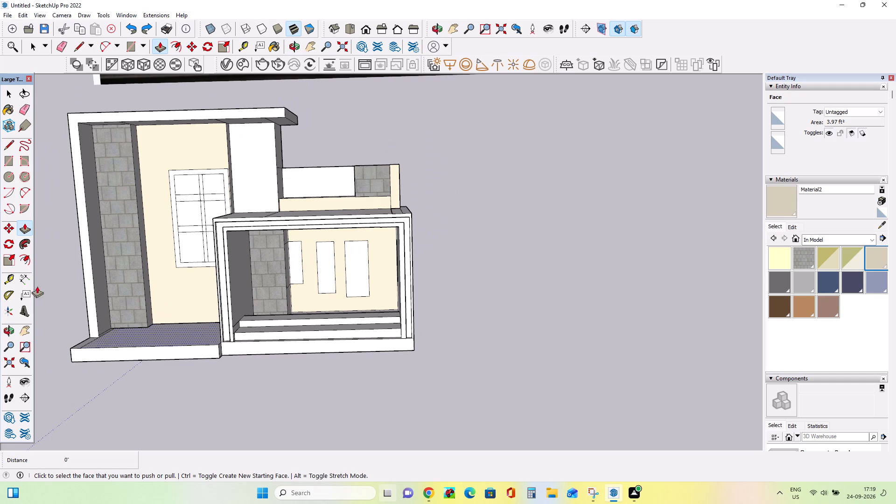
{"action": "left_click", "coordinate": [26, 330]}
{"action": "left_click_drag", "start_coordinate": [244, 310], "coordinate": [256, 312]}
{"action": "left_click_drag", "start_coordinate": [264, 313], "coordinate": [371, 317]}
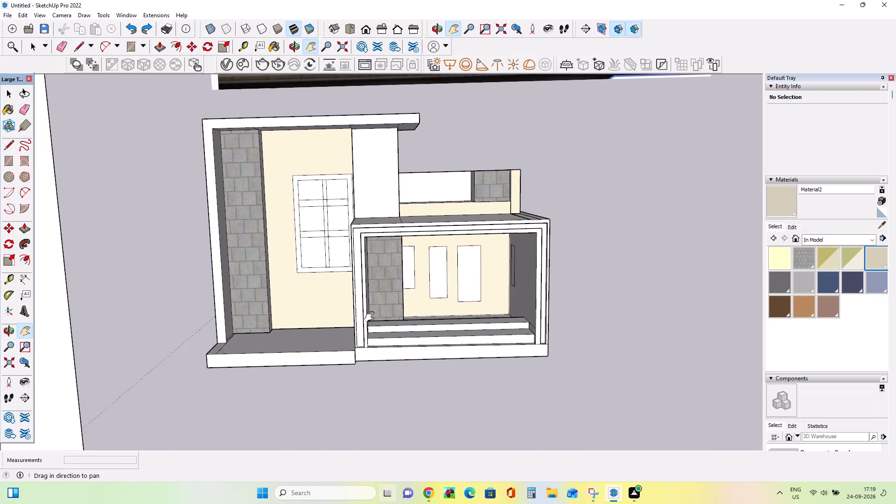
{"action": "left_click_drag", "start_coordinate": [371, 317], "coordinate": [369, 316]}
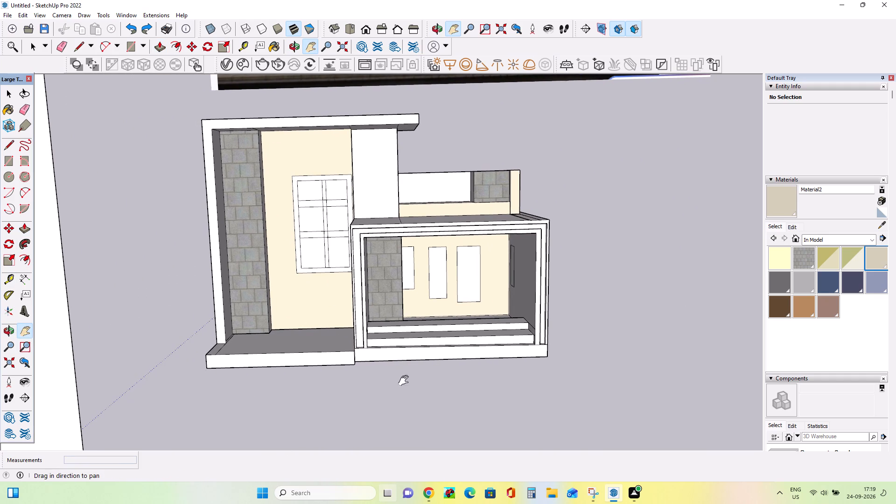
{"action": "left_click", "coordinate": [21, 228]}
{"action": "left_click", "coordinate": [410, 326]}
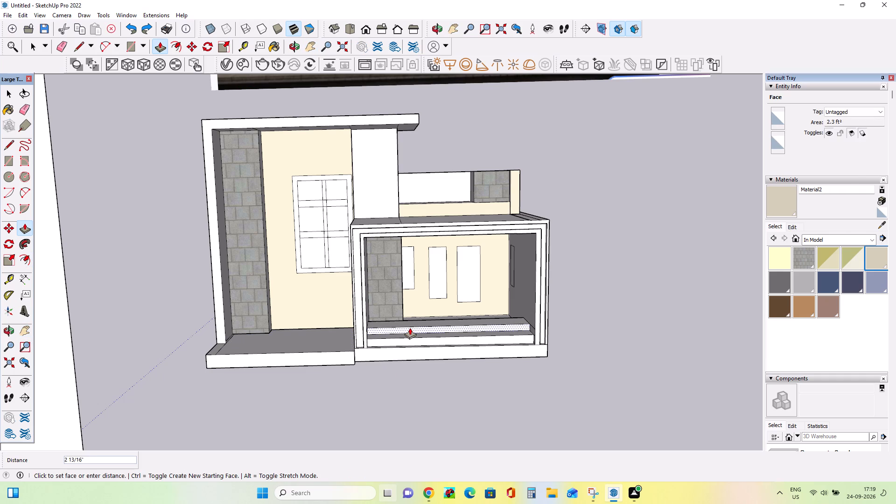
{"action": "left_click", "coordinate": [409, 329]}
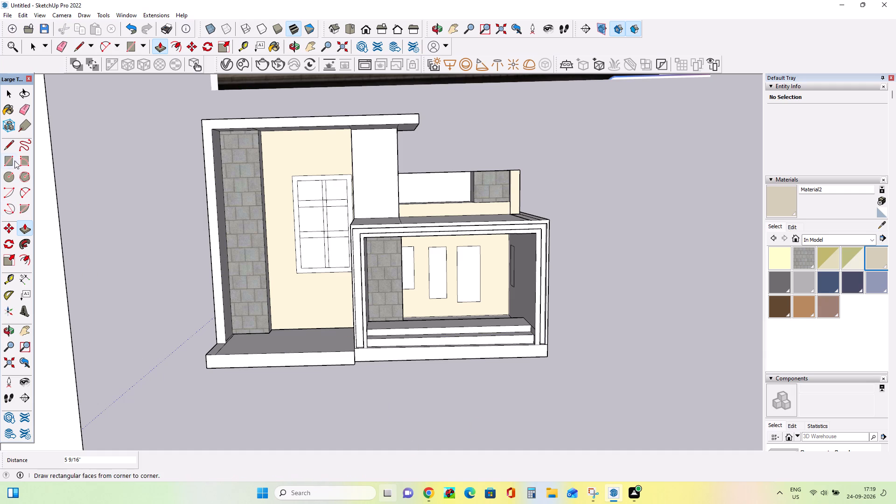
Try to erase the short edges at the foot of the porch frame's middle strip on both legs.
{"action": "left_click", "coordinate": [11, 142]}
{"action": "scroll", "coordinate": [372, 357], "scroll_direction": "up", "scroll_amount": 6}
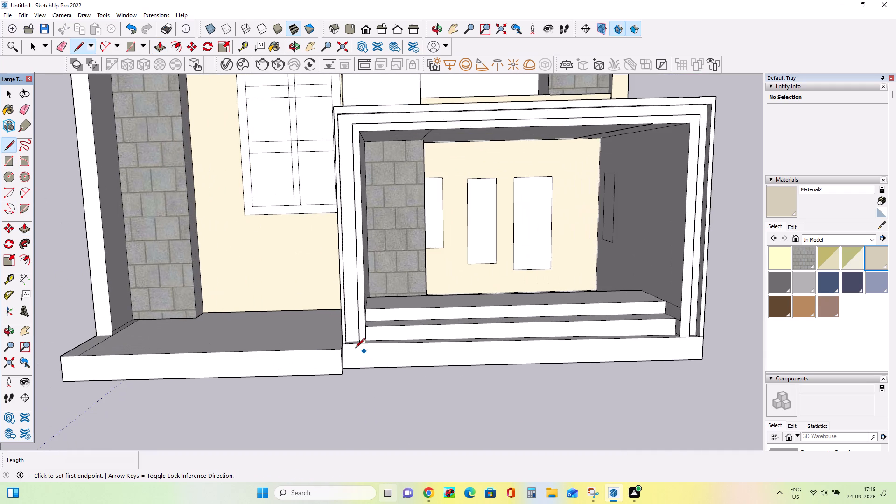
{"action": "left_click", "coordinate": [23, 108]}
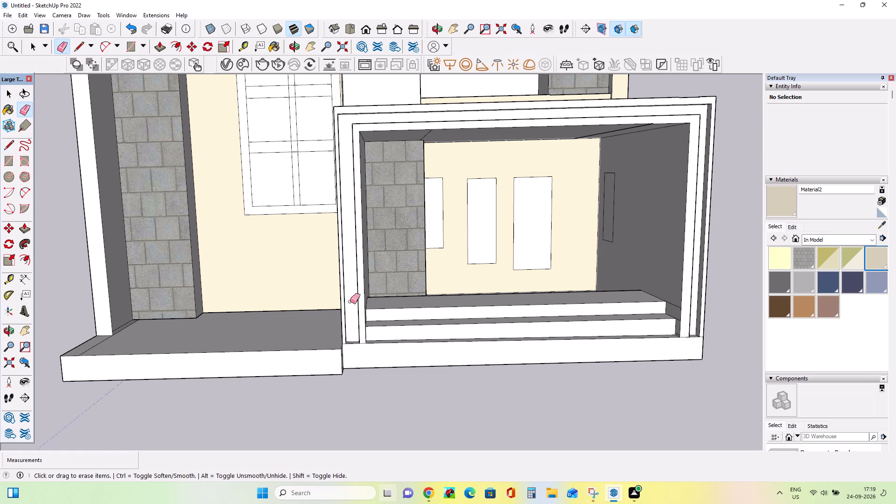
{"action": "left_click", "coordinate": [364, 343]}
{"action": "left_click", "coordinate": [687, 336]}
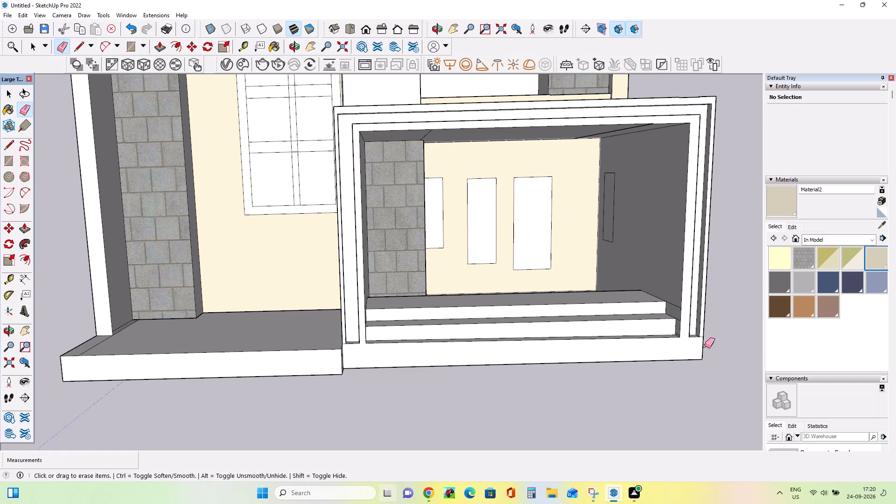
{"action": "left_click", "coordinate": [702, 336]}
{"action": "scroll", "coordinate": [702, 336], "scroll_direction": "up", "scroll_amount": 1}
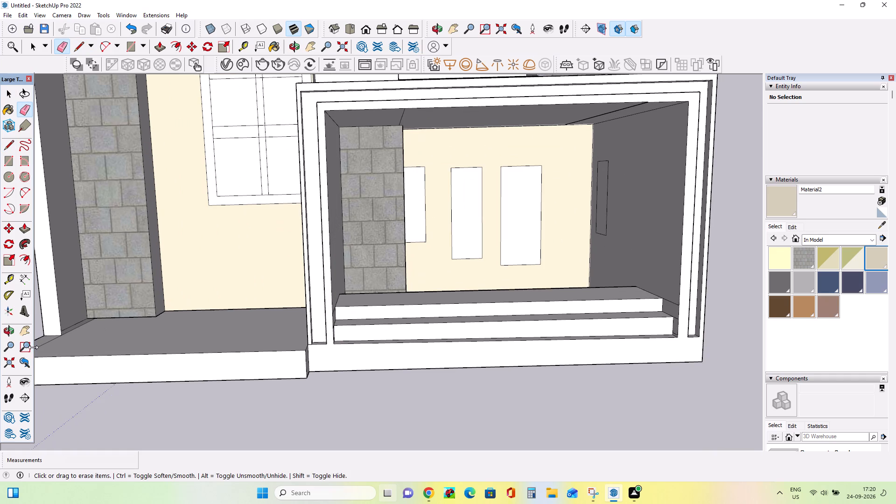
Draw rectangles about 3 15/16" wide across the foot of the middle strip on the porch frame's left leg.
{"action": "left_click", "coordinate": [8, 162]}
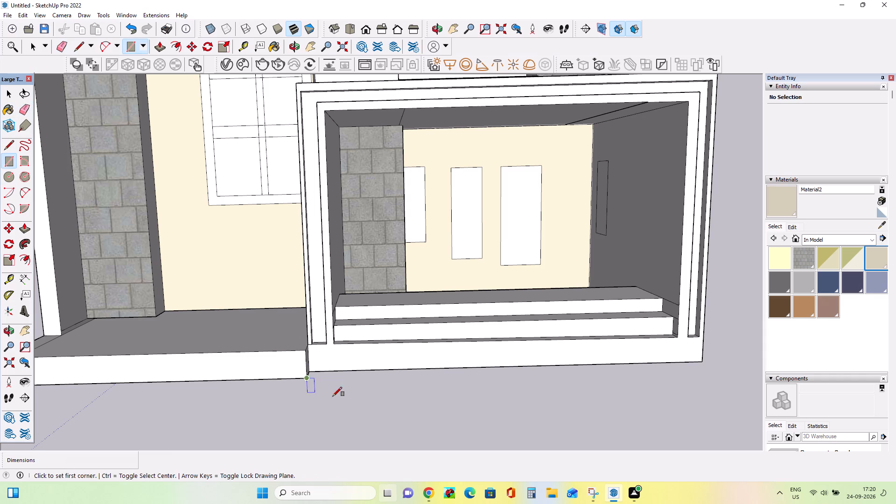
{"action": "left_click", "coordinate": [328, 345]}
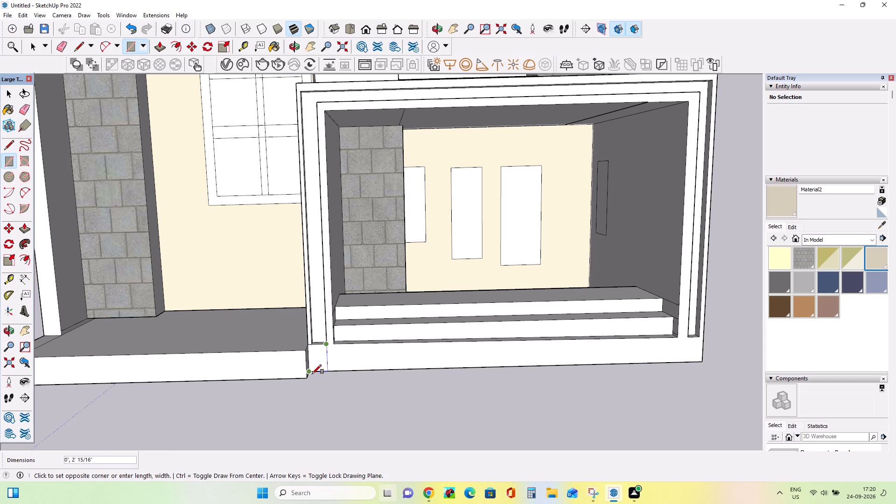
{"action": "left_click", "coordinate": [312, 343]}
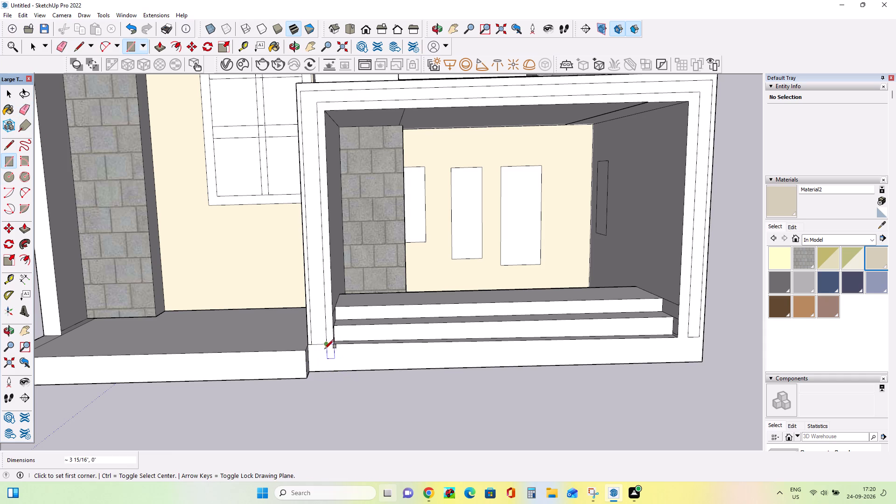
{"action": "left_click", "coordinate": [327, 343]}
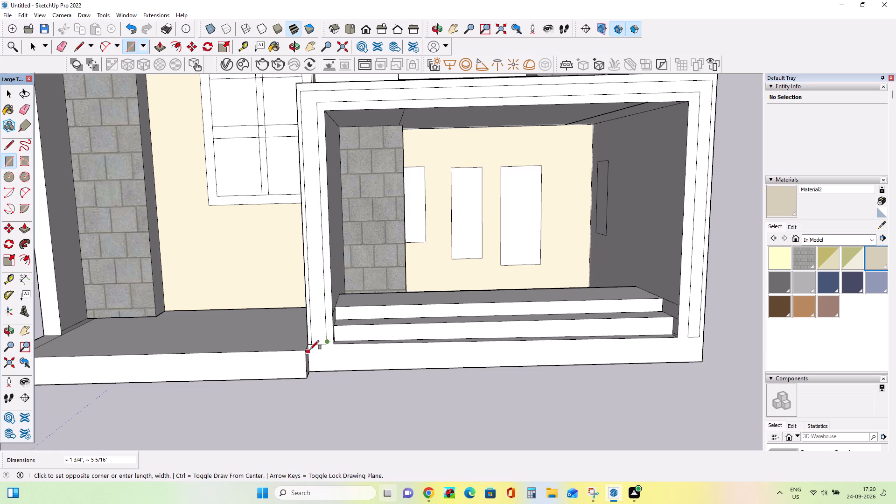
{"action": "left_click", "coordinate": [311, 347]}
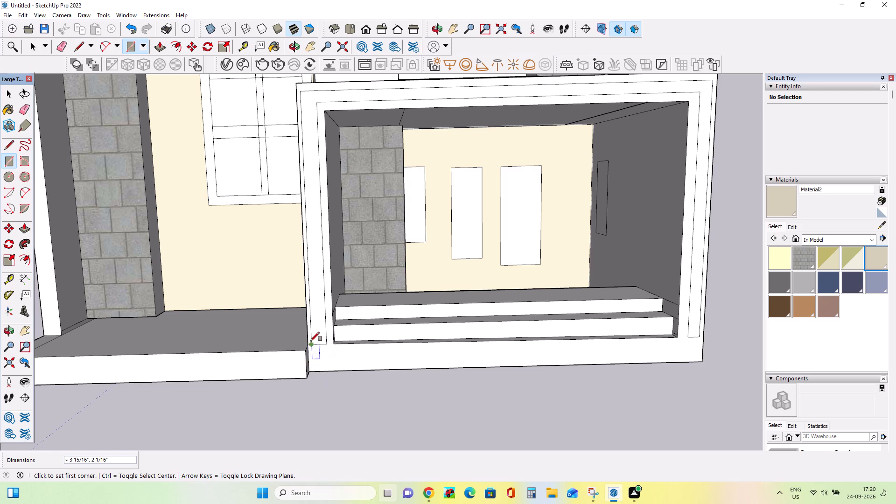
{"action": "left_click", "coordinate": [313, 343]}
{"action": "left_click", "coordinate": [327, 345]}
{"action": "key", "text": "Escape"}
Erase the stray short edge beside the foot of the left leg's middle strip.
{"action": "left_click", "coordinate": [26, 112]}
{"action": "scroll", "coordinate": [334, 361], "scroll_direction": "up", "scroll_amount": 4}
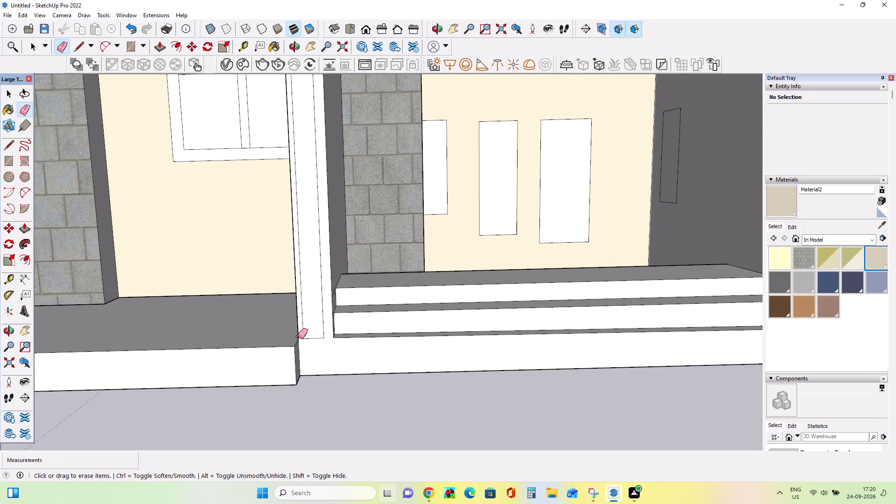
{"action": "left_click", "coordinate": [298, 336]}
{"action": "scroll", "coordinate": [358, 349], "scroll_direction": "down", "scroll_amount": 4}
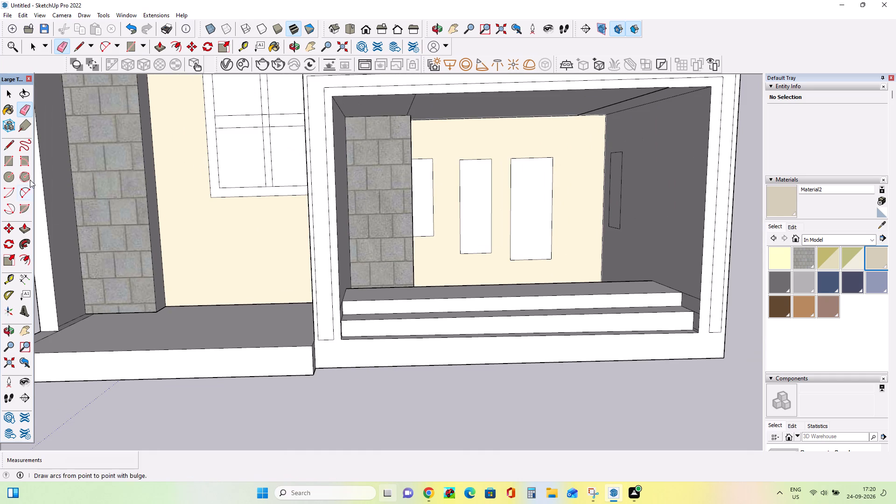
Draw a rectangle at the foot of each porch frame leg, extending the middle strip down to the frame's bottom edge.
{"action": "left_click", "coordinate": [10, 156]}
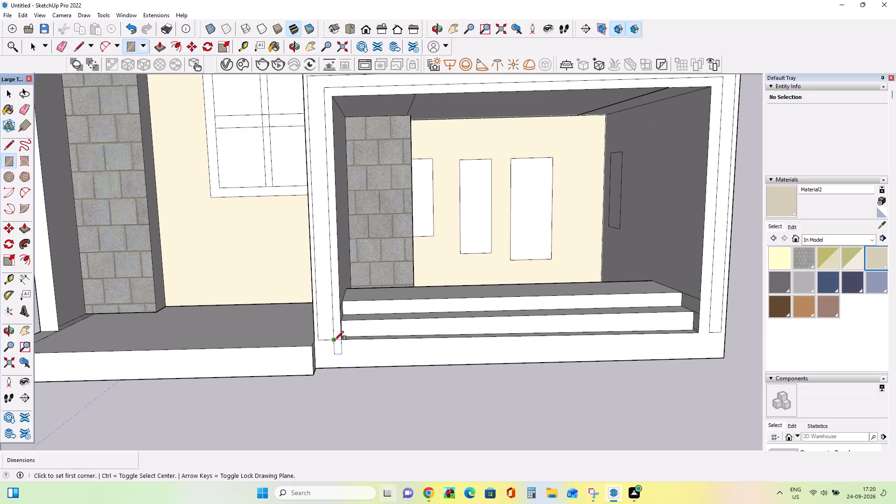
{"action": "left_click", "coordinate": [335, 340]}
{"action": "left_click", "coordinate": [319, 340]}
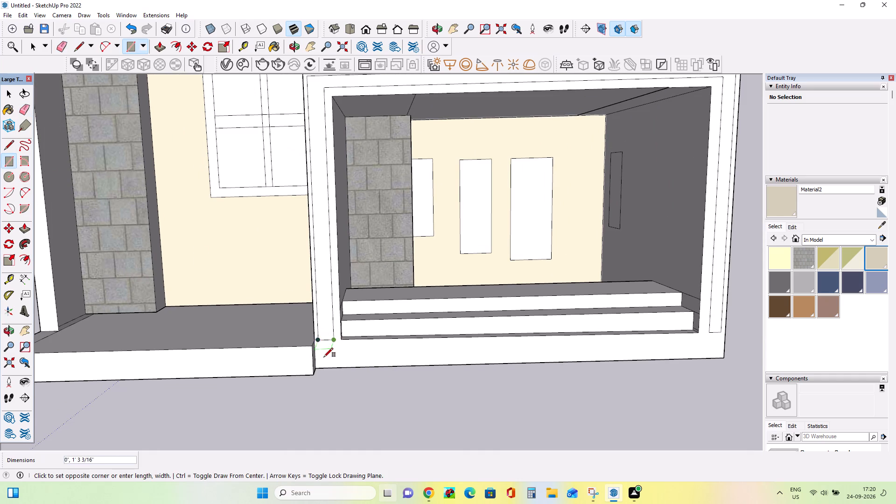
{"action": "left_click", "coordinate": [322, 371]}
{"action": "scroll", "coordinate": [337, 398], "scroll_direction": "down", "scroll_amount": 4}
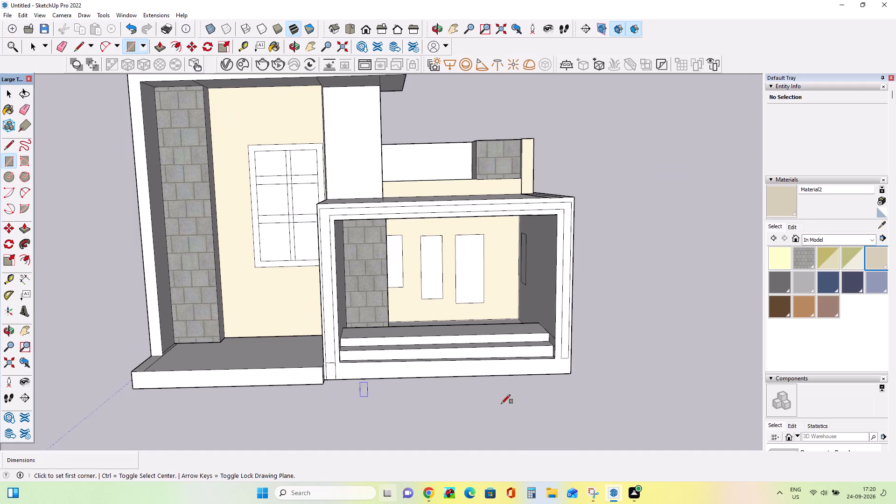
{"action": "scroll", "coordinate": [601, 367], "scroll_direction": "up", "scroll_amount": 7}
{"action": "left_click", "coordinate": [521, 349]}
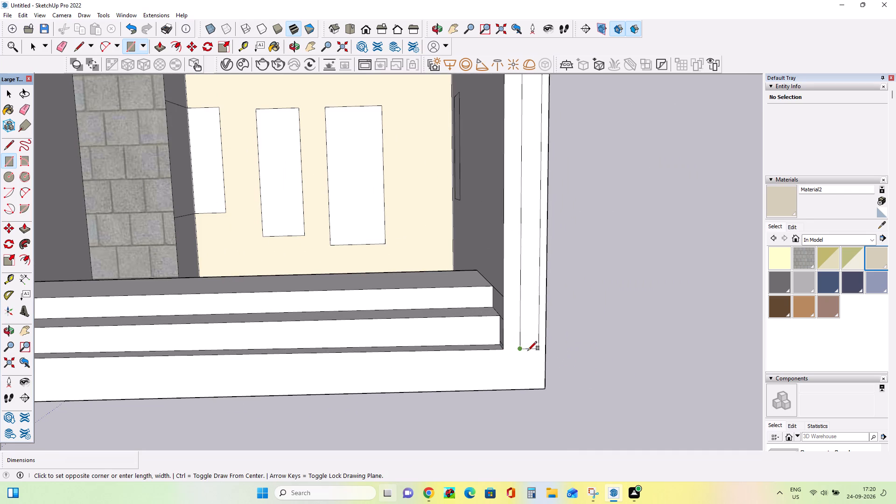
{"action": "left_click", "coordinate": [538, 350]}
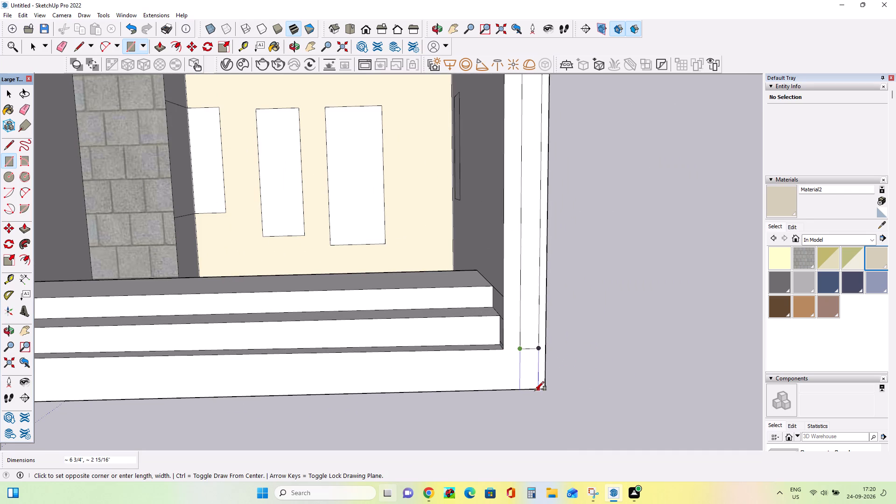
{"action": "left_click", "coordinate": [535, 391]}
Erase the short horizontal edges crossing the middle strip near the foot of both porch frame legs.
{"action": "scroll", "coordinate": [521, 404], "scroll_direction": "down", "scroll_amount": 7}
{"action": "scroll", "coordinate": [336, 360], "scroll_direction": "up", "scroll_amount": 2}
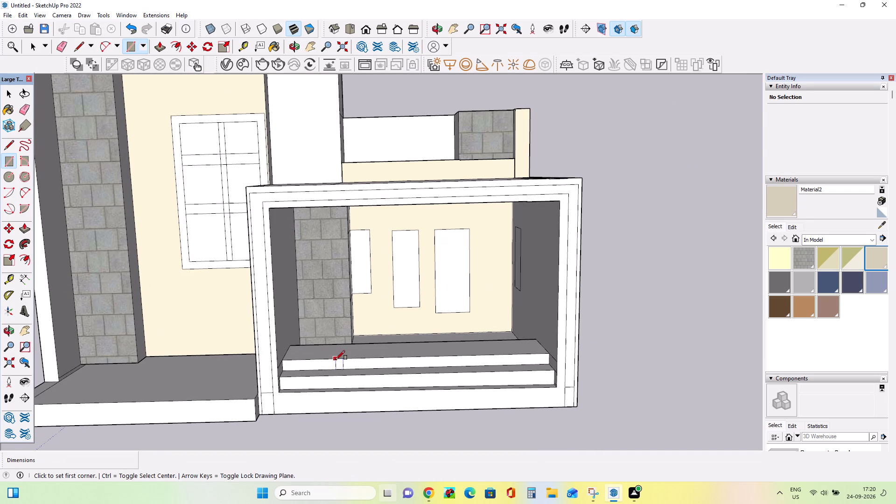
{"action": "left_click", "coordinate": [25, 107]}
{"action": "scroll", "coordinate": [278, 403], "scroll_direction": "up", "scroll_amount": 3}
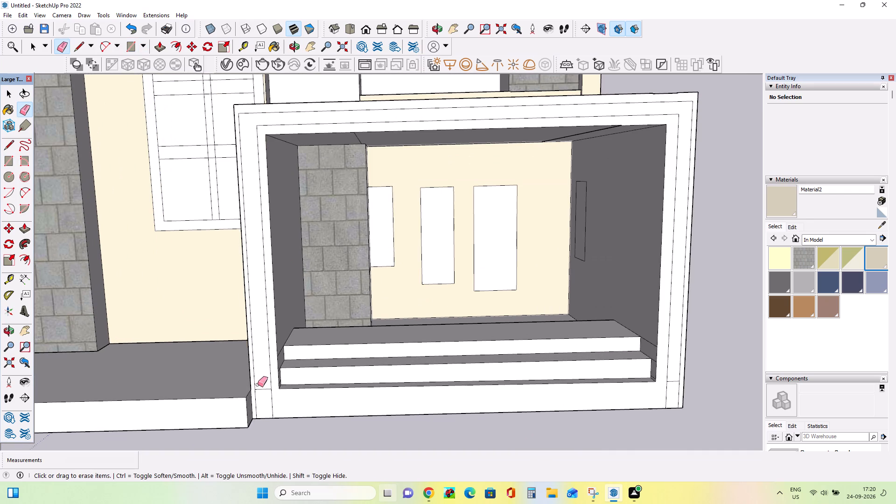
{"action": "left_click", "coordinate": [265, 389]}
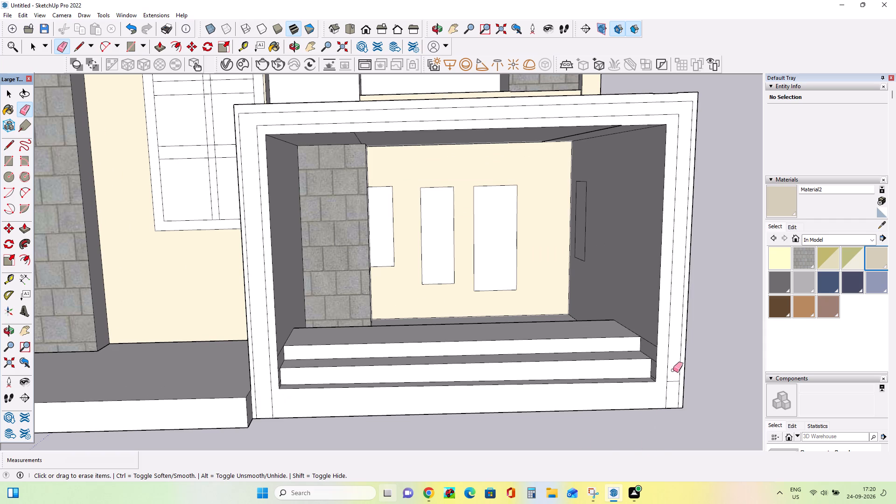
{"action": "left_click", "coordinate": [675, 381]}
Push the porch's front ledge down about 2 13/16", the lower step about 3 1/16" and the upper step about 4 1/16".
{"action": "scroll", "coordinate": [164, 366], "scroll_direction": "down", "scroll_amount": 5}
{"action": "middle_click_drag", "start_coordinate": [200, 387], "coordinate": [151, 381]}
{"action": "middle_click_drag", "start_coordinate": [149, 381], "coordinate": [200, 394]}
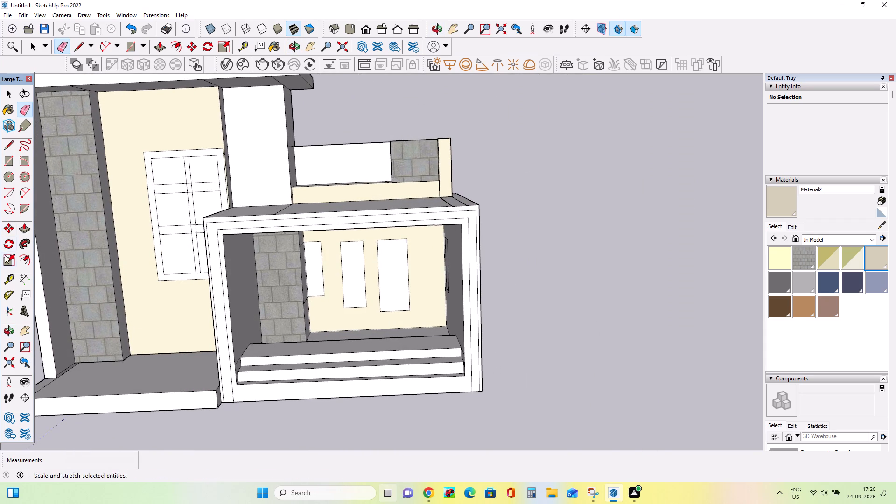
{"action": "left_click", "coordinate": [28, 231]}
{"action": "scroll", "coordinate": [314, 376], "scroll_direction": "up", "scroll_amount": 2}
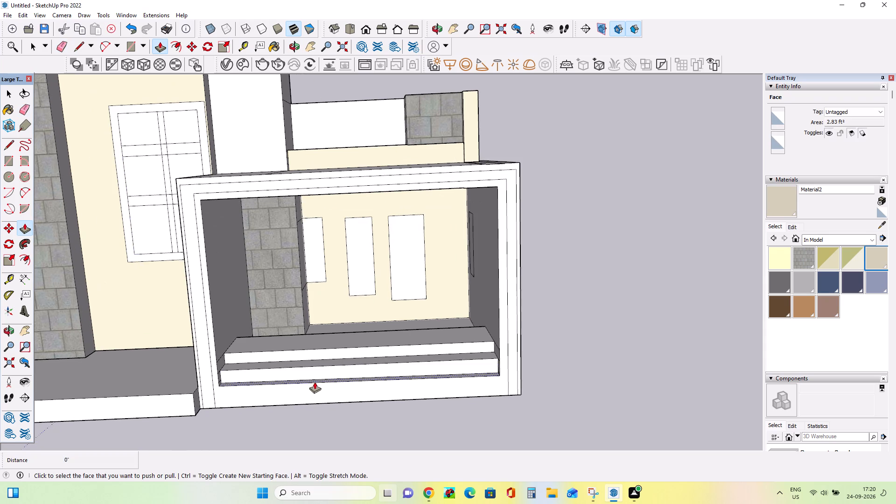
{"action": "middle_click_drag", "start_coordinate": [315, 382], "coordinate": [317, 401]}
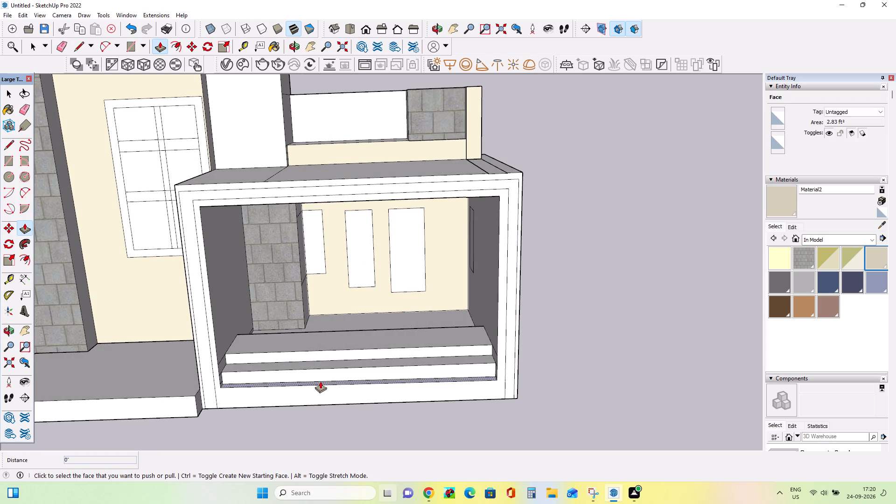
{"action": "left_click", "coordinate": [320, 381]}
{"action": "left_click", "coordinate": [320, 389]}
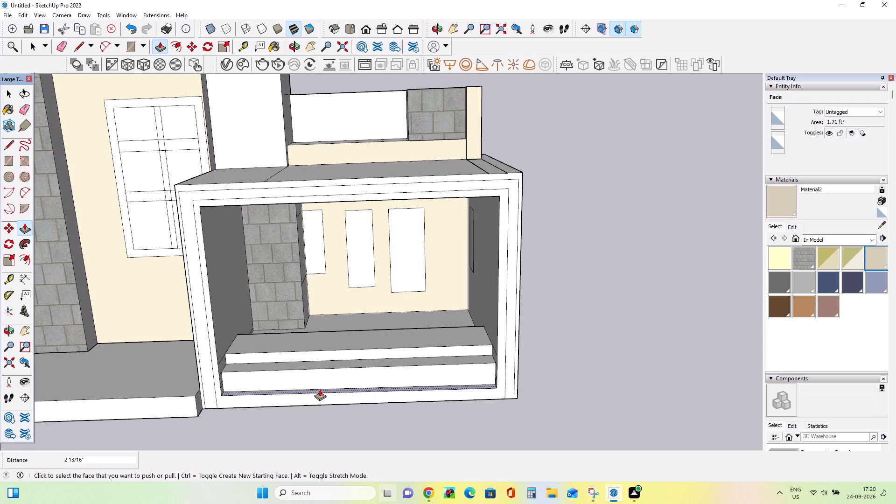
{"action": "left_click", "coordinate": [326, 362]}
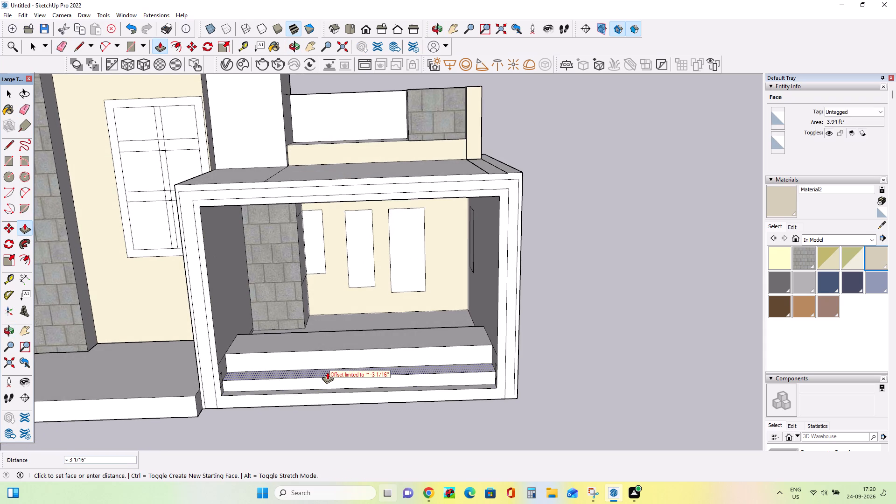
{"action": "left_click", "coordinate": [327, 372]}
{"action": "left_click", "coordinate": [330, 342]}
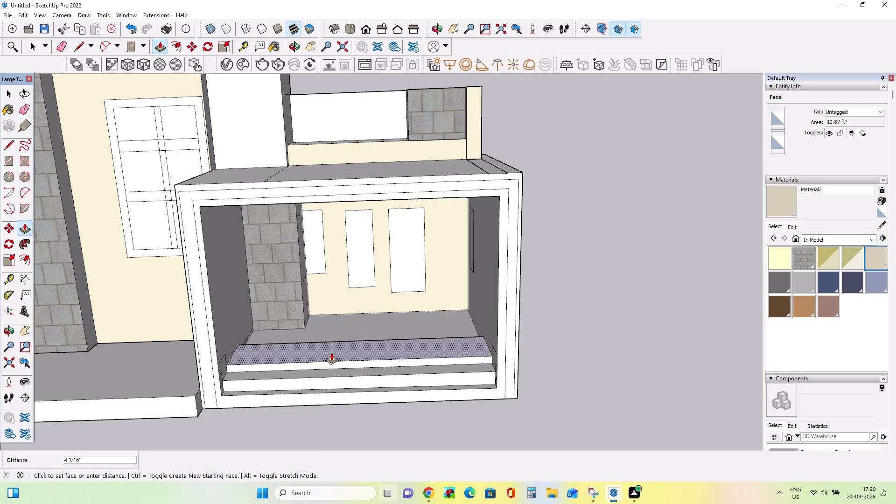
{"action": "left_click", "coordinate": [331, 353]}
{"action": "scroll", "coordinate": [276, 387], "scroll_direction": "up", "scroll_amount": 1}
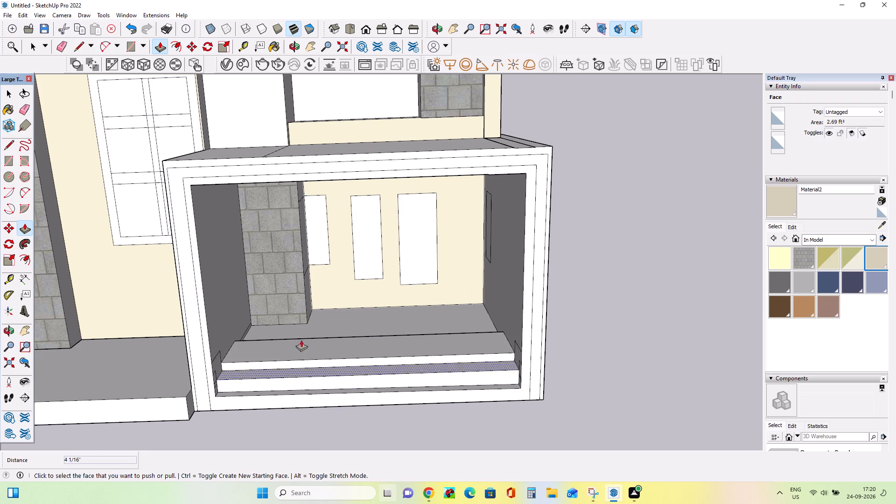
Erase the leftover step outline edges on the porch's left inner wall, including the one beside the stone pillar's base.
{"action": "left_click", "coordinate": [28, 110]}
{"action": "scroll", "coordinate": [284, 348], "scroll_direction": "up", "scroll_amount": 5}
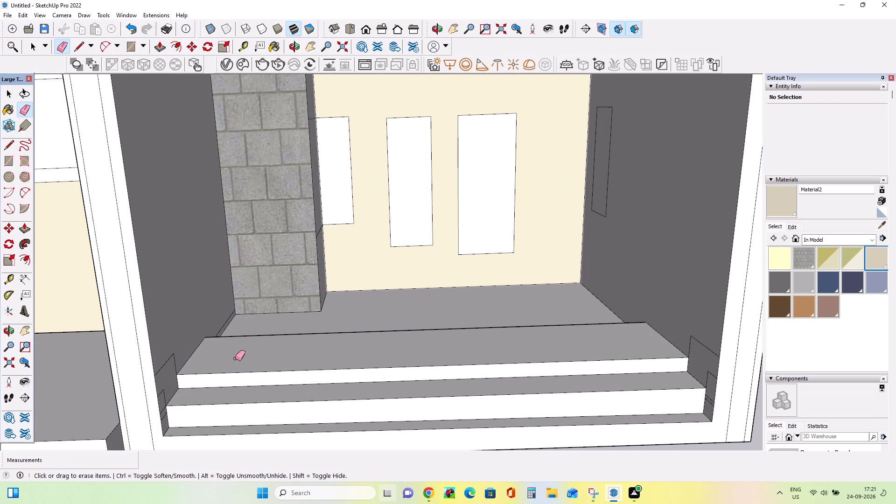
{"action": "left_click", "coordinate": [165, 363]}
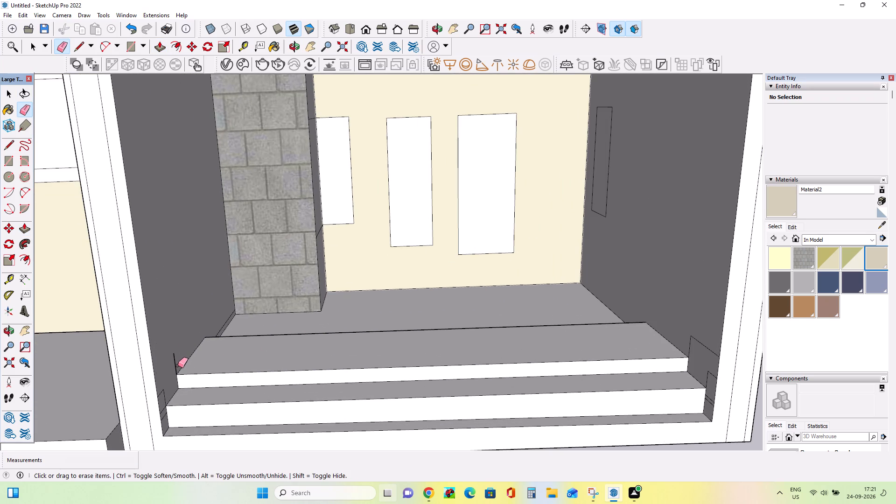
{"action": "left_click", "coordinate": [175, 366]}
{"action": "left_click", "coordinate": [163, 396]}
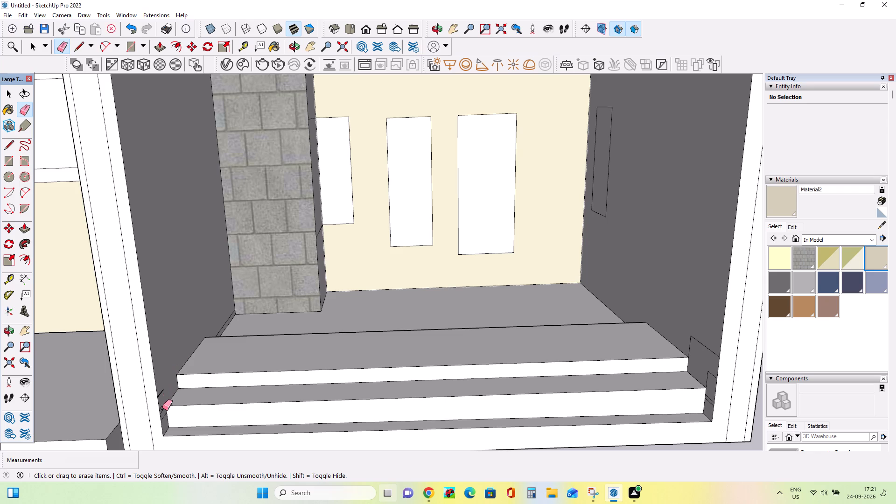
{"action": "left_click", "coordinate": [161, 394]}
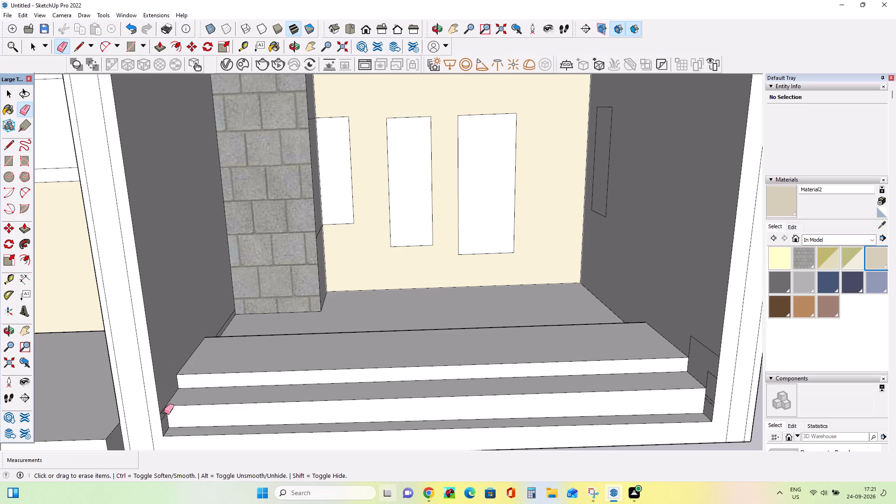
{"action": "left_click", "coordinate": [164, 412]}
{"action": "left_click", "coordinate": [164, 418]}
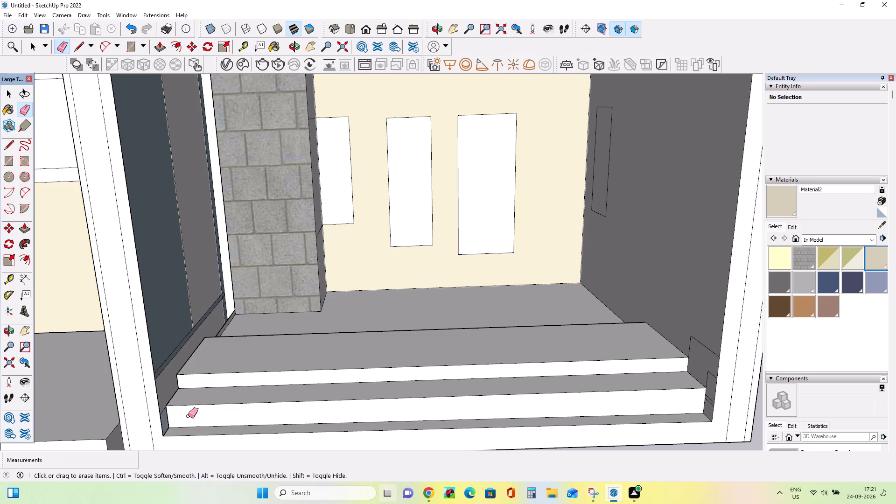
{"action": "key", "text": "ctrl+z"}
{"action": "scroll", "coordinate": [224, 343], "scroll_direction": "up", "scroll_amount": 5}
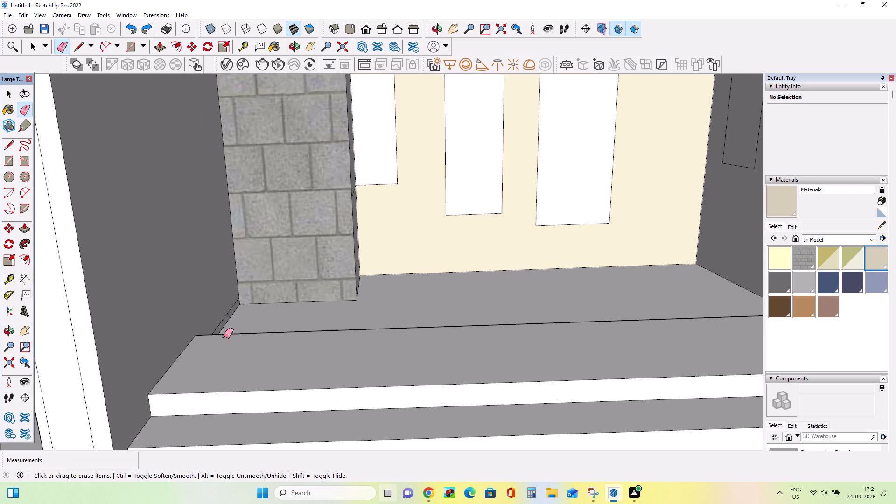
{"action": "scroll", "coordinate": [224, 336], "scroll_direction": "up", "scroll_amount": 2}
{"action": "left_click", "coordinate": [227, 311]}
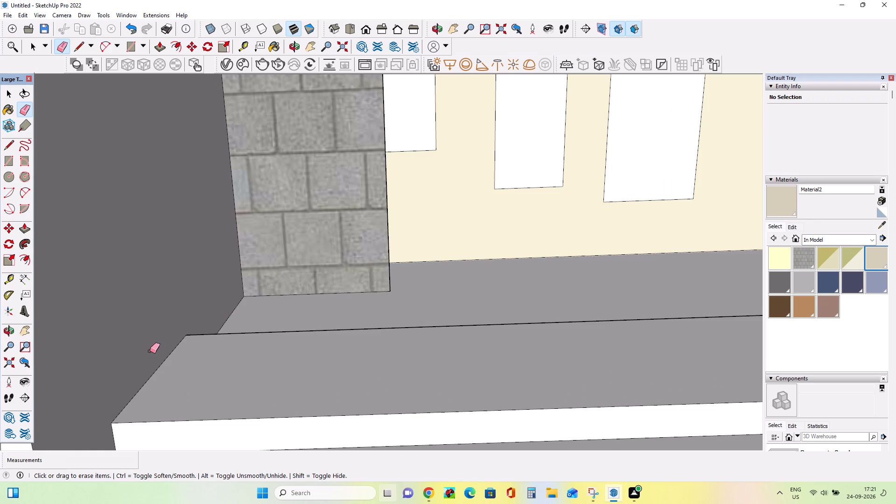
Erase the leftover step outline edges on the porch's right inner wall, keeping the wall face intact.
{"action": "scroll", "coordinate": [147, 347], "scroll_direction": "down", "scroll_amount": 13}
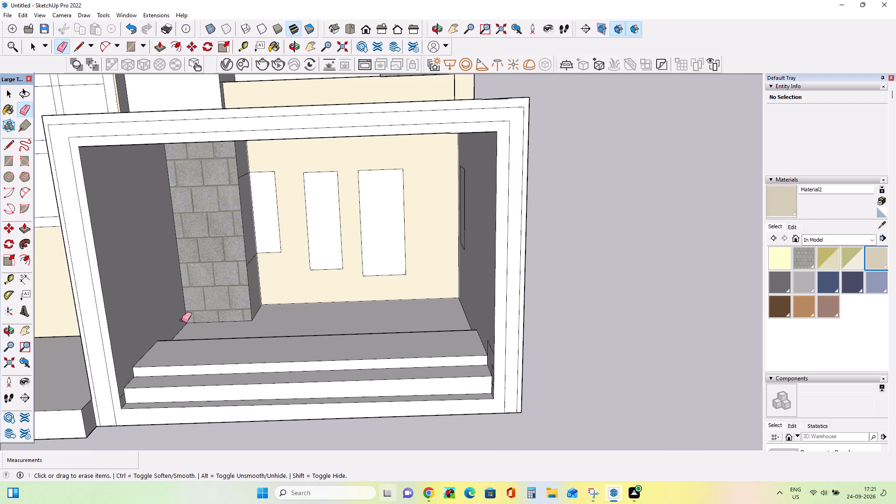
{"action": "scroll", "coordinate": [189, 387], "scroll_direction": "up", "scroll_amount": 3}
{"action": "scroll", "coordinate": [564, 385], "scroll_direction": "up", "scroll_amount": 3}
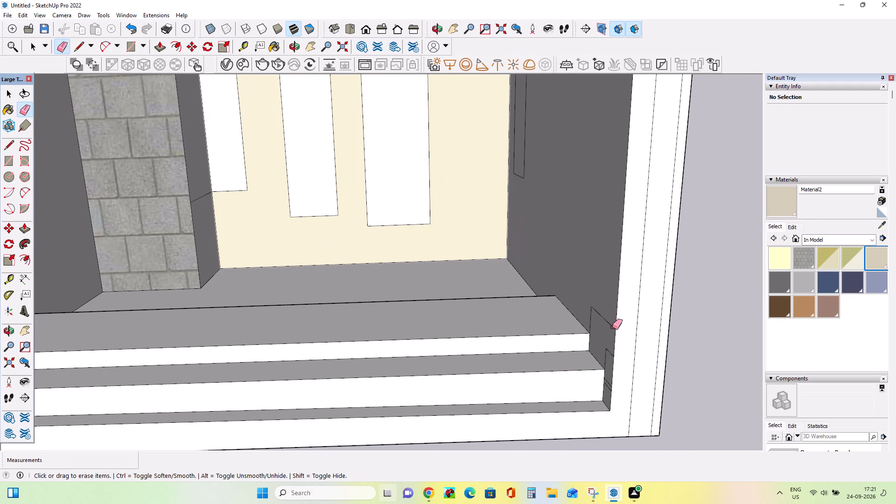
{"action": "left_click", "coordinate": [612, 326]}
{"action": "left_click", "coordinate": [590, 318]}
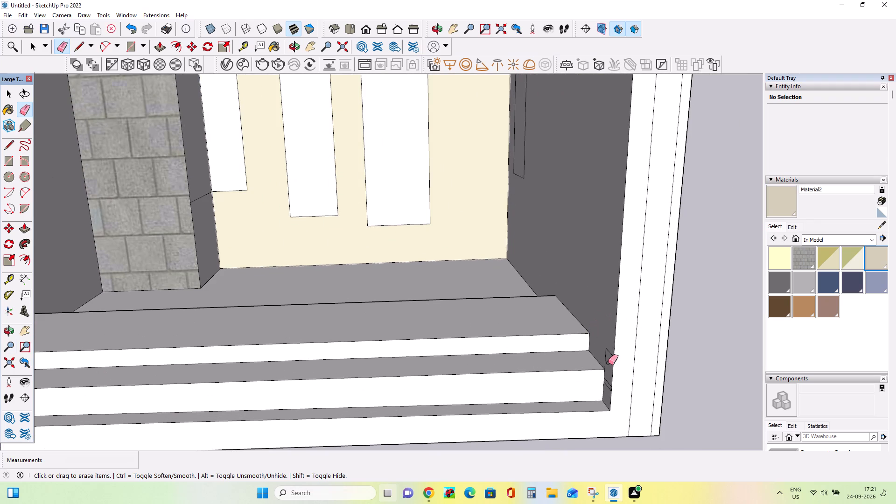
{"action": "left_click", "coordinate": [606, 355]}
{"action": "left_click", "coordinate": [611, 354]}
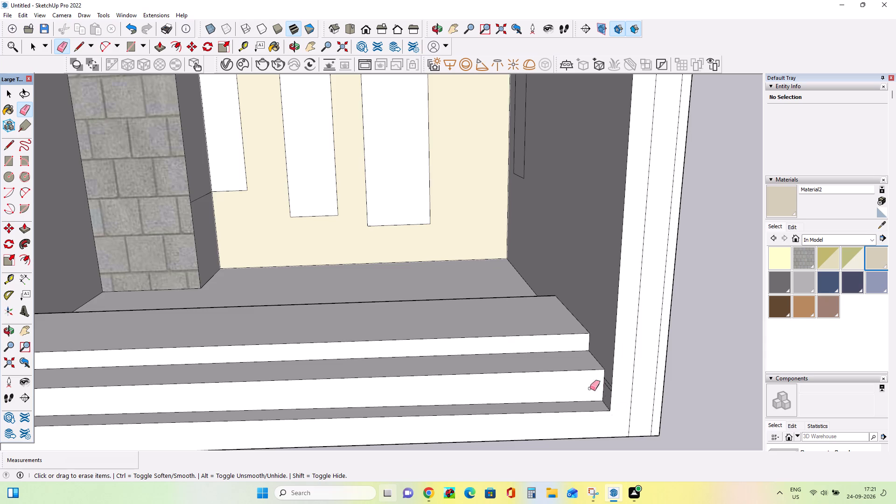
{"action": "scroll", "coordinate": [583, 376], "scroll_direction": "down", "scroll_amount": 3}
{"action": "scroll", "coordinate": [602, 389], "scroll_direction": "up", "scroll_amount": 7}
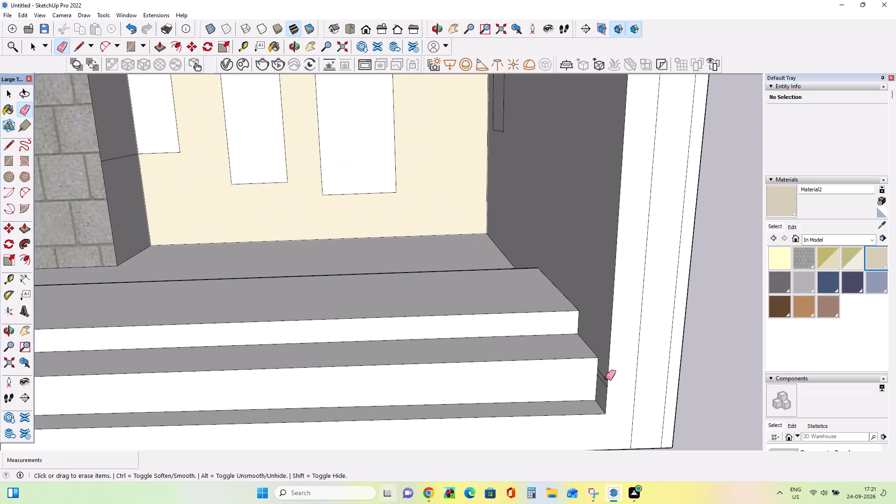
{"action": "left_click", "coordinate": [606, 378]}
{"action": "left_click", "coordinate": [605, 383]}
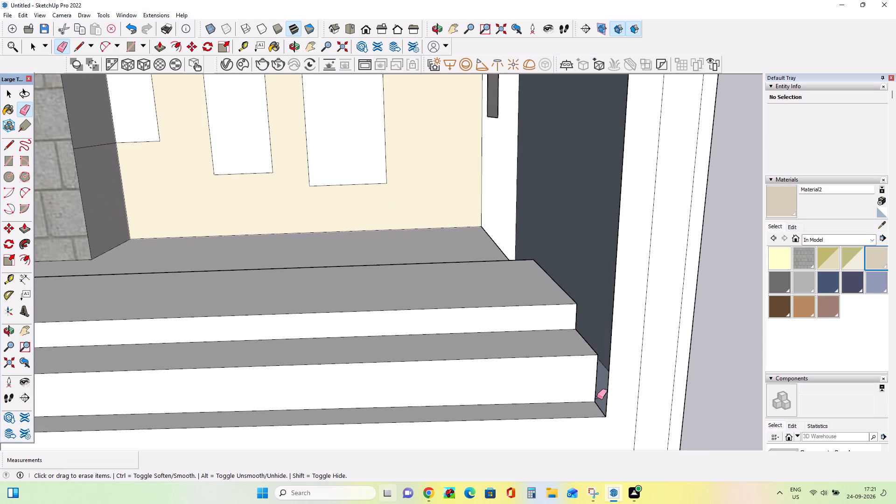
{"action": "key", "text": "ctrl+z"}
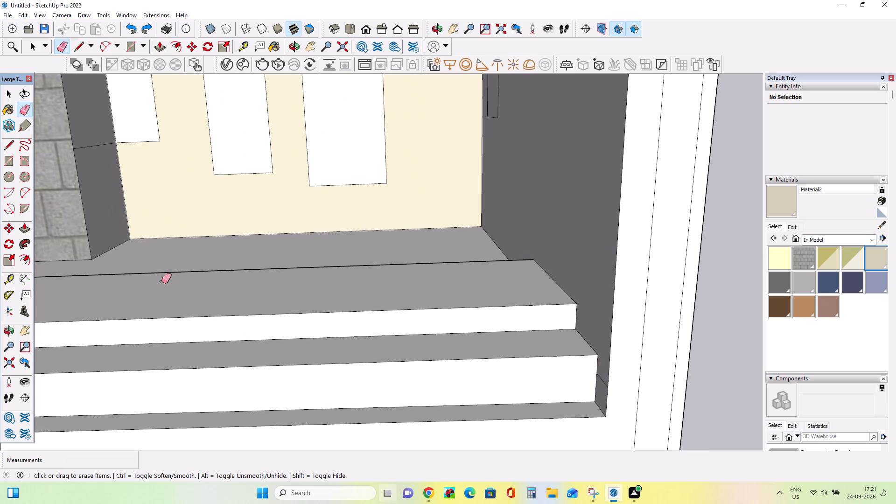
Push the upper porch step down about 7/8" and the lower step about 1 3/16" plus another 1/2".
{"action": "left_click", "coordinate": [23, 229]}
{"action": "left_click", "coordinate": [251, 308]}
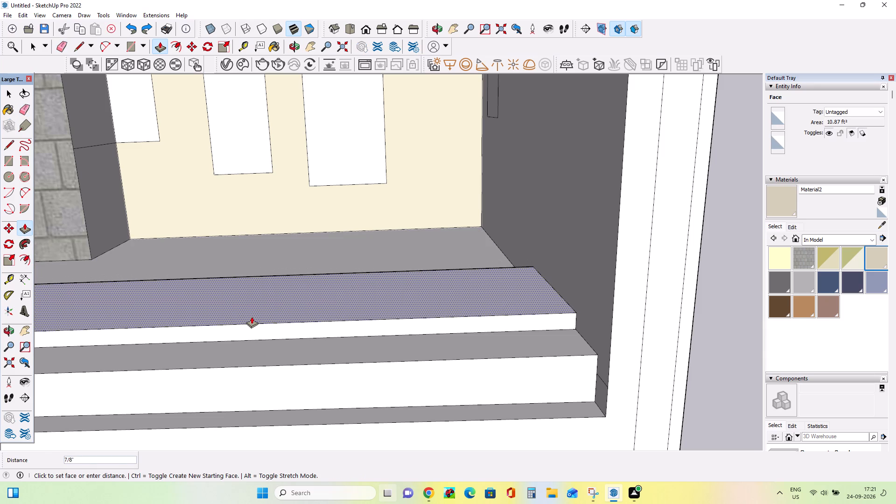
{"action": "left_click", "coordinate": [252, 316]}
{"action": "left_click", "coordinate": [263, 342]}
{"action": "left_click", "coordinate": [266, 359]}
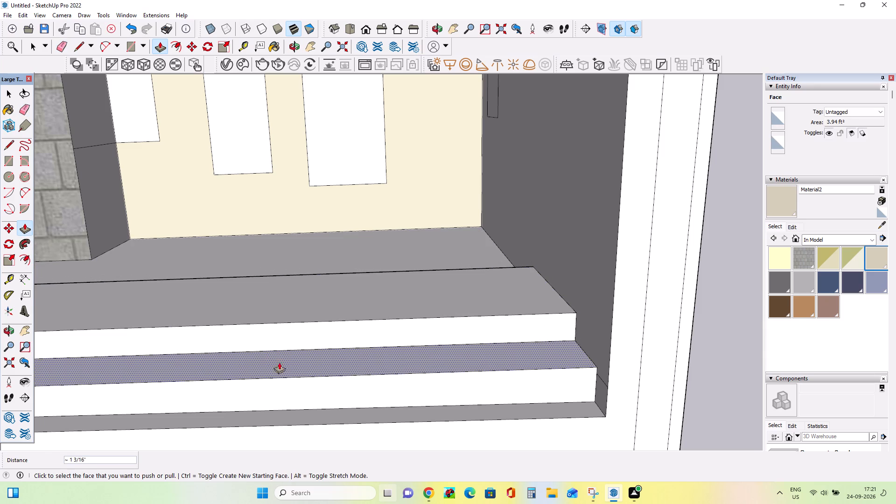
{"action": "scroll", "coordinate": [300, 368], "scroll_direction": "down", "scroll_amount": 10}
{"action": "scroll", "coordinate": [343, 346], "scroll_direction": "down", "scroll_amount": 3}
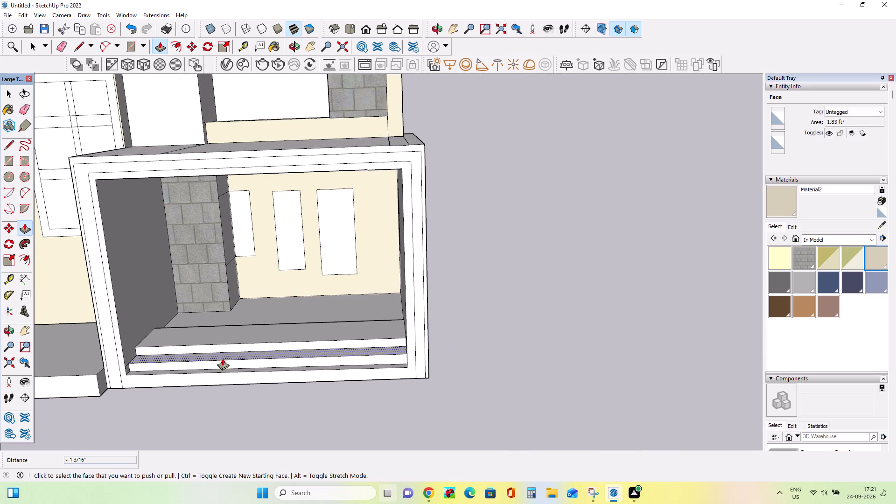
{"action": "left_click", "coordinate": [227, 356]}
{"action": "left_click", "coordinate": [228, 357]}
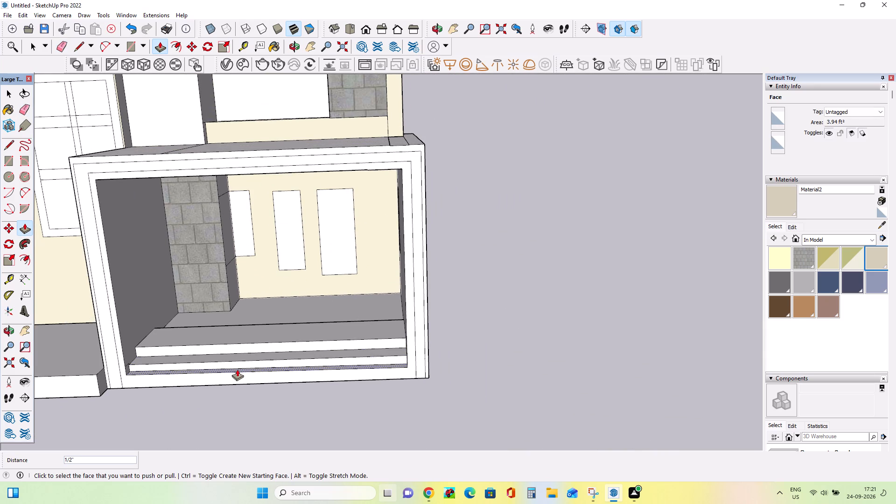
Push the upper porch step down about another 1 1/8" and the lower step about 1/8".
{"action": "scroll", "coordinate": [238, 369], "scroll_direction": "up", "scroll_amount": 4}
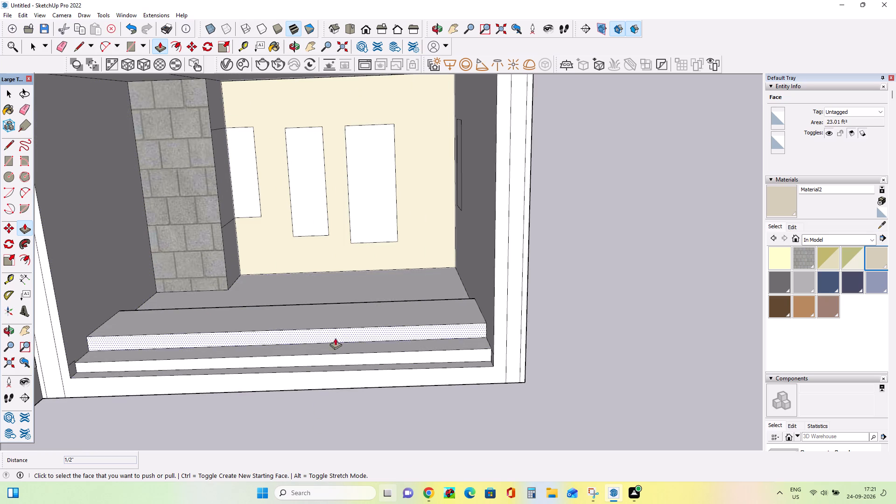
{"action": "left_click", "coordinate": [337, 323]}
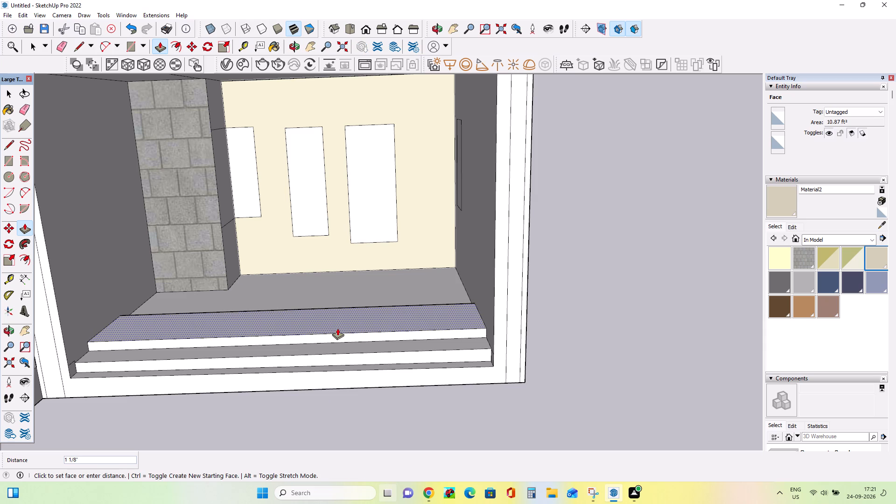
{"action": "left_click", "coordinate": [337, 328]}
{"action": "left_click", "coordinate": [359, 346]}
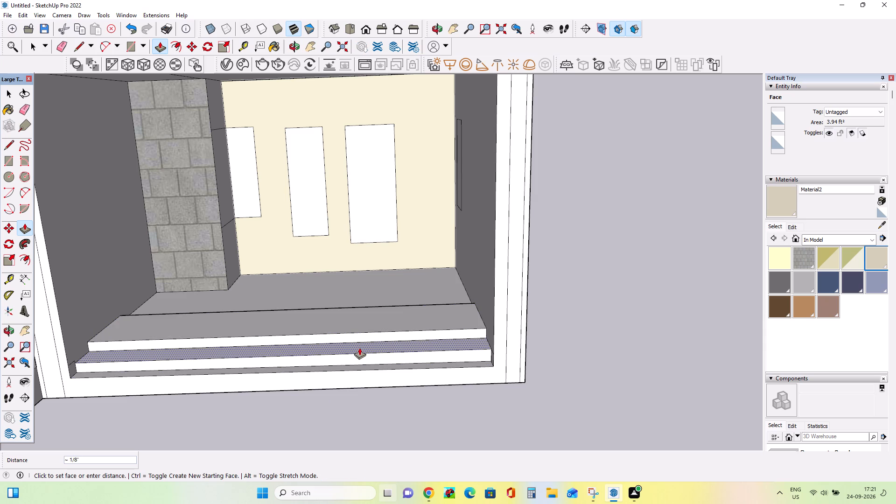
{"action": "left_click", "coordinate": [359, 350]}
{"action": "left_click", "coordinate": [363, 345]}
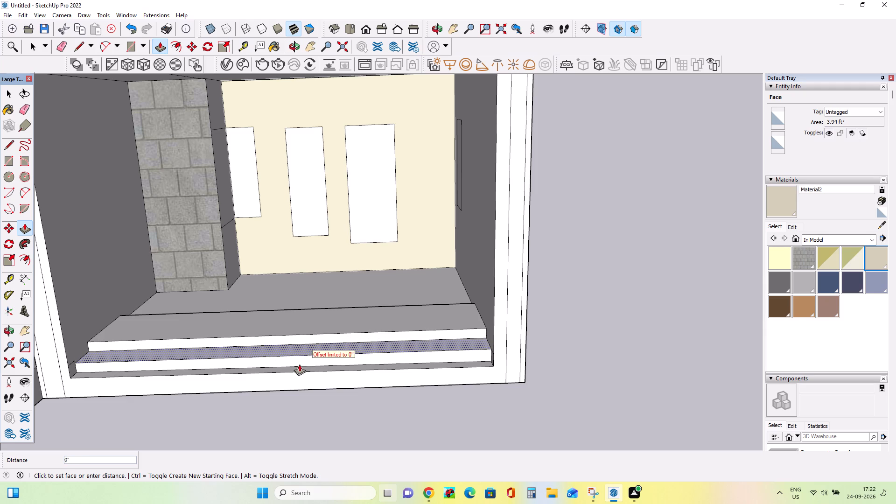
{"action": "left_click", "coordinate": [440, 352]}
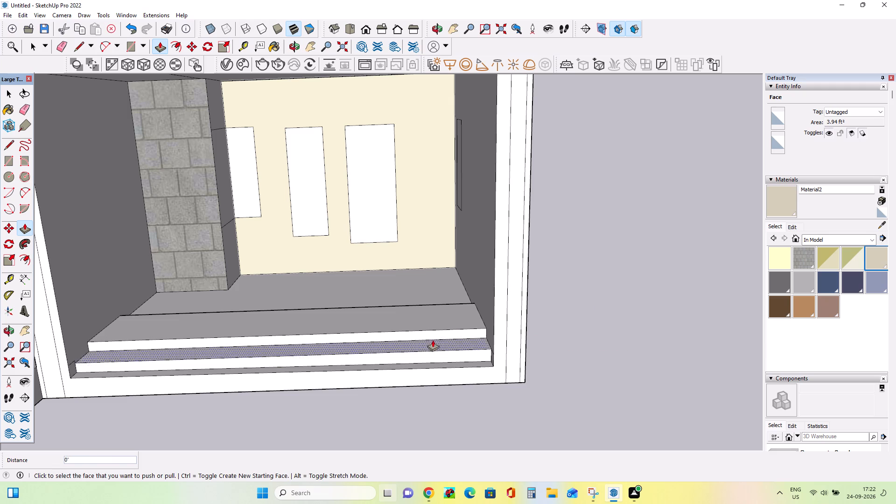
{"action": "left_click", "coordinate": [435, 345]}
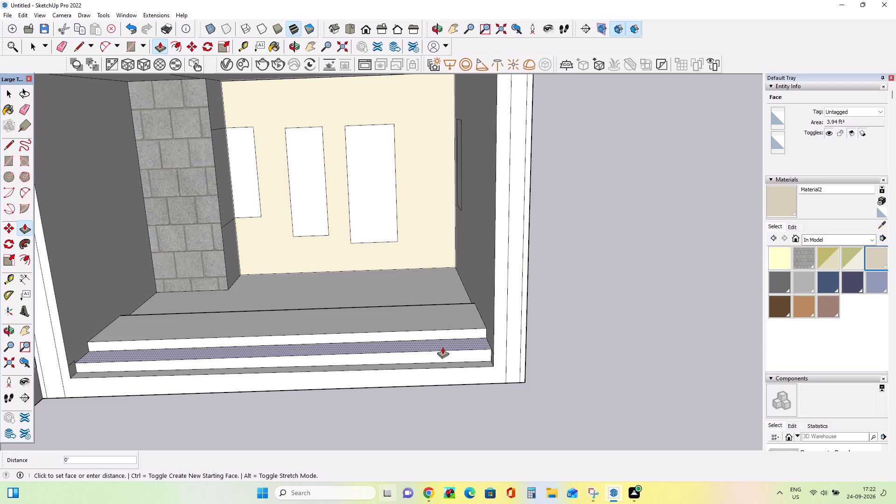
{"action": "double_click", "coordinate": [442, 347]}
Push the narrow front ledge below the porch steps down about 1 5/16".
{"action": "left_click", "coordinate": [448, 363]}
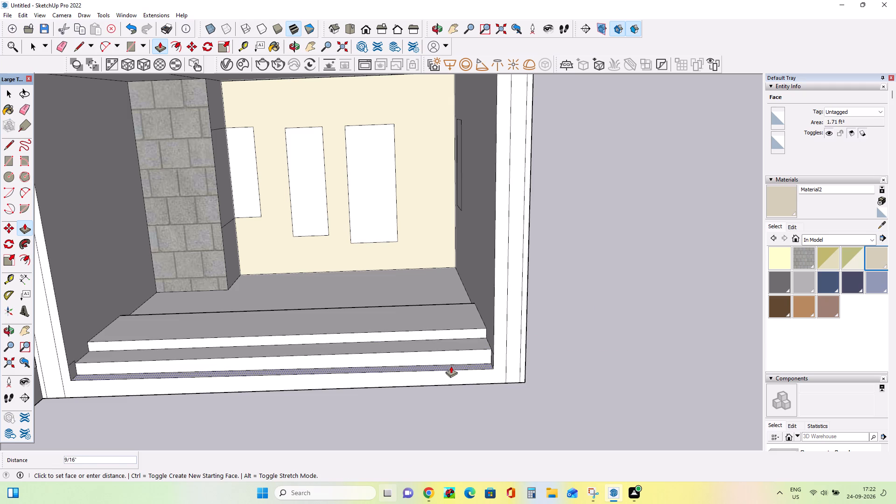
{"action": "left_click", "coordinate": [451, 369]}
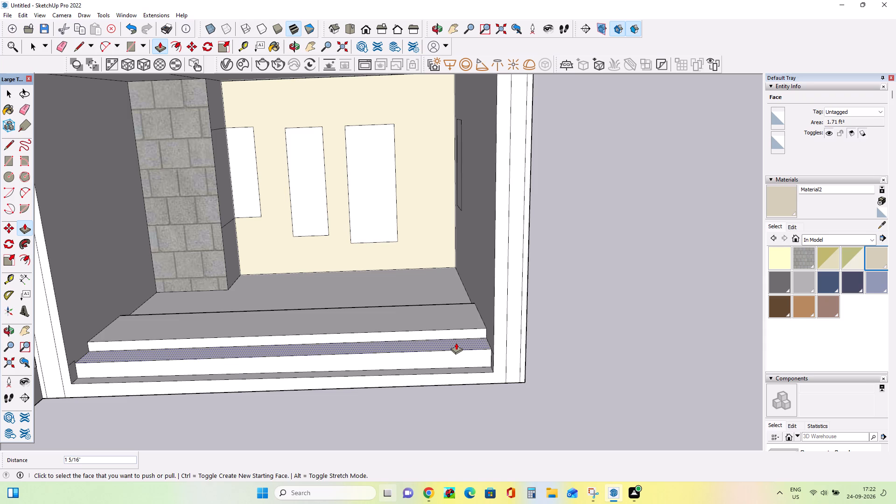
{"action": "left_click", "coordinate": [456, 343]}
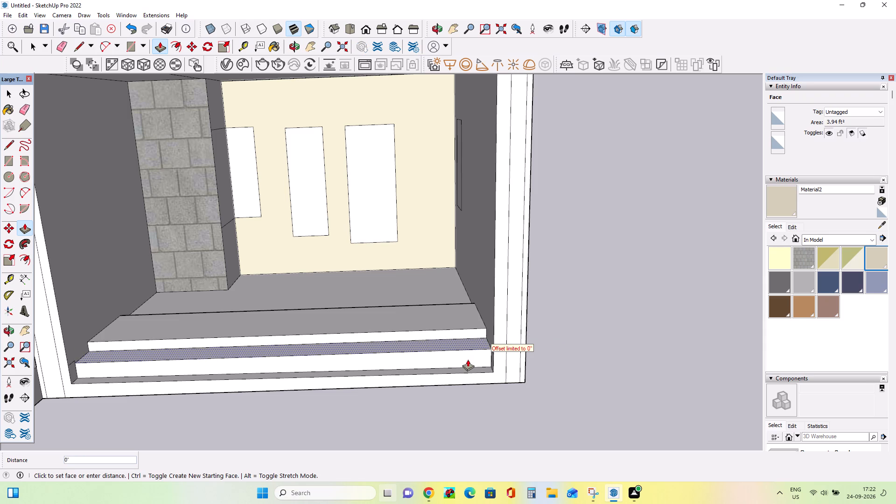
{"action": "left_click", "coordinate": [468, 359]}
{"action": "middle_click_drag", "start_coordinate": [476, 337], "coordinate": [477, 369]}
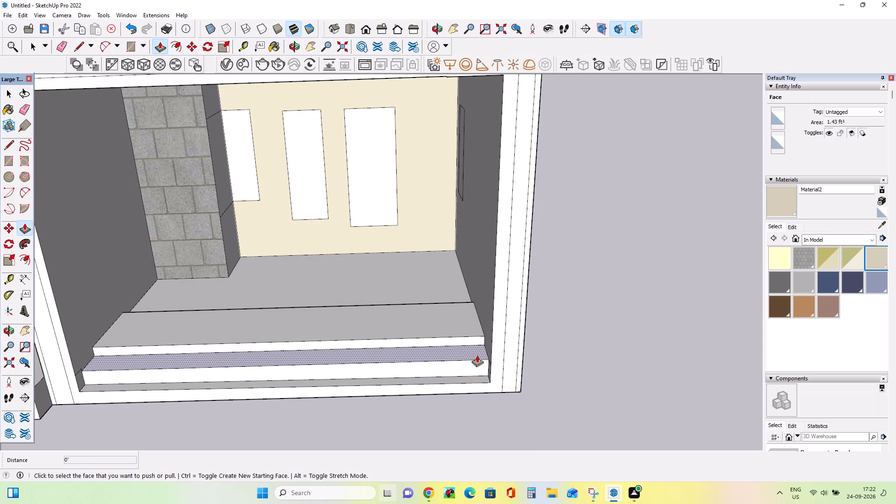
Readjust the lower porch step's height and pull the narrow front ledge up about 7/8".
{"action": "left_click", "coordinate": [477, 355]}
{"action": "left_click_drag", "start_coordinate": [466, 349], "coordinate": [467, 358]}
{"action": "left_click", "coordinate": [467, 343]}
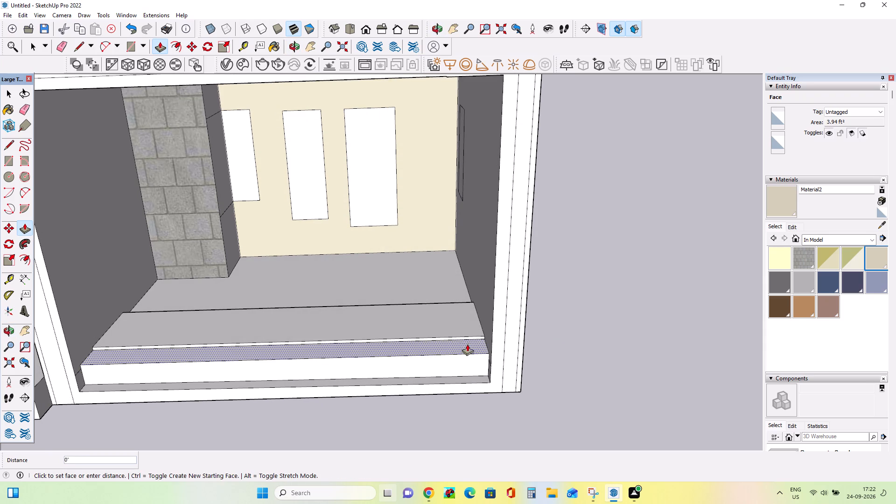
{"action": "left_click", "coordinate": [469, 367]}
{"action": "left_click", "coordinate": [468, 377]}
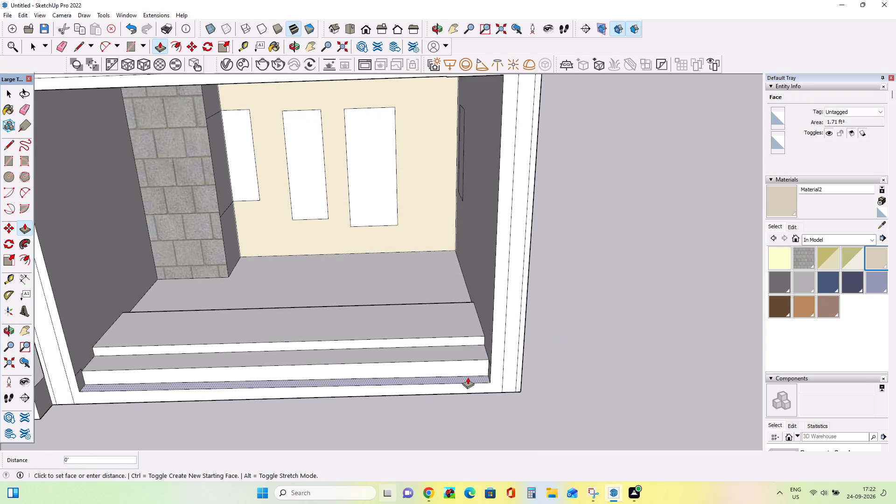
{"action": "left_click", "coordinate": [469, 374]}
Examine the house front elevation and the porch steps from several angles and distances.
{"action": "middle_click_drag", "start_coordinate": [427, 357], "coordinate": [434, 339]}
{"action": "scroll", "coordinate": [434, 339], "scroll_direction": "down", "scroll_amount": 2}
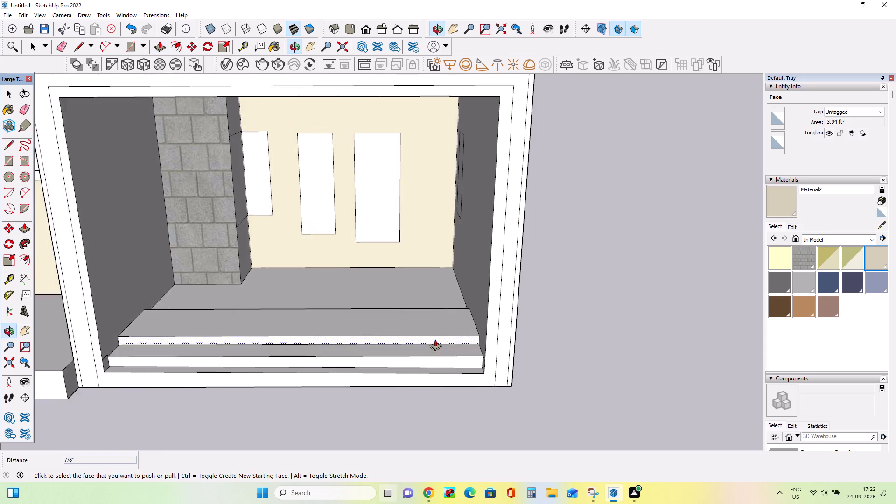
{"action": "scroll", "coordinate": [435, 339], "scroll_direction": "down", "scroll_amount": 4}
{"action": "middle_click_drag", "start_coordinate": [386, 373], "coordinate": [374, 362]}
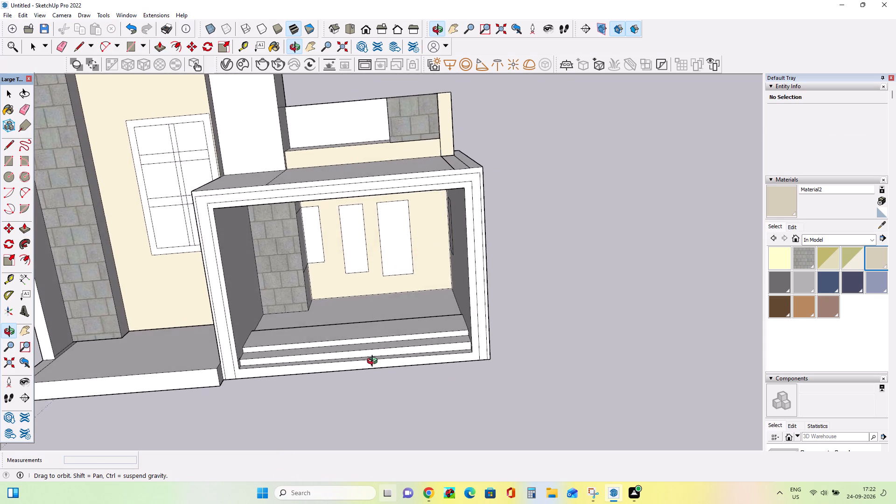
{"action": "middle_click_drag", "start_coordinate": [374, 362], "coordinate": [379, 362]}
{"action": "scroll", "coordinate": [379, 362], "scroll_direction": "down", "scroll_amount": 2}
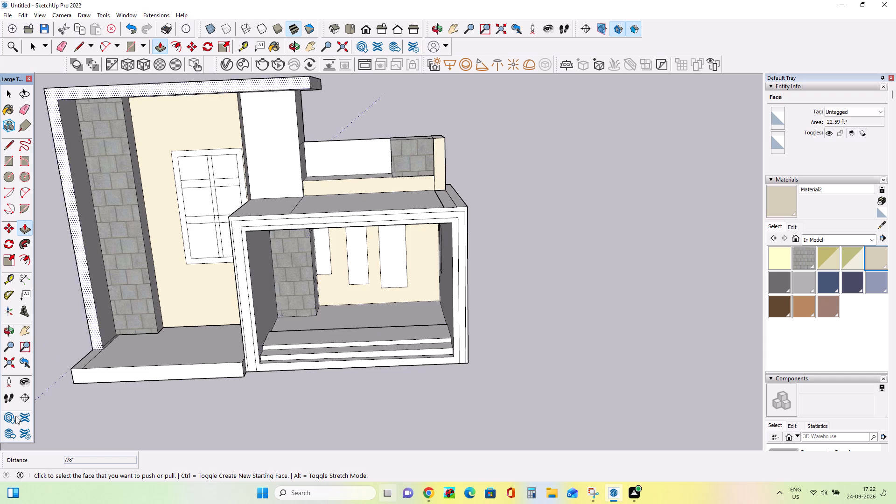
{"action": "left_click", "coordinate": [21, 332]}
{"action": "left_click_drag", "start_coordinate": [256, 350], "coordinate": [367, 363]}
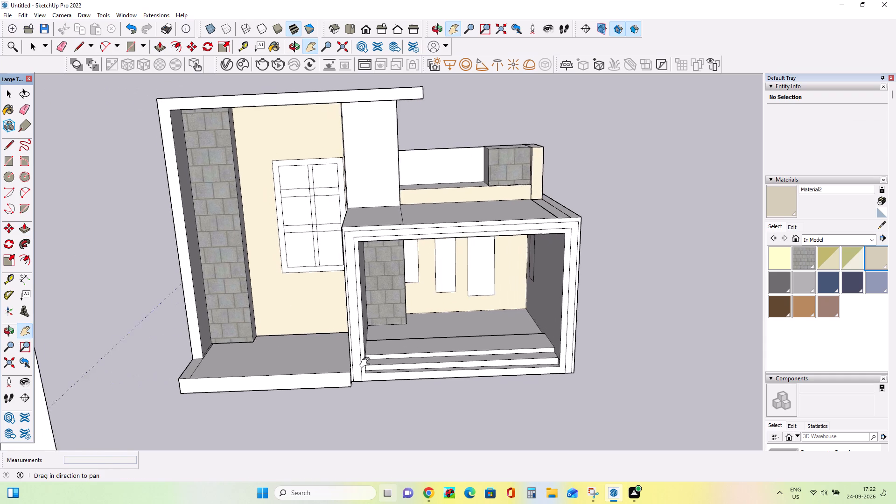
{"action": "left_click_drag", "start_coordinate": [367, 363], "coordinate": [368, 373]}
{"action": "middle_click_drag", "start_coordinate": [447, 389], "coordinate": [453, 386]}
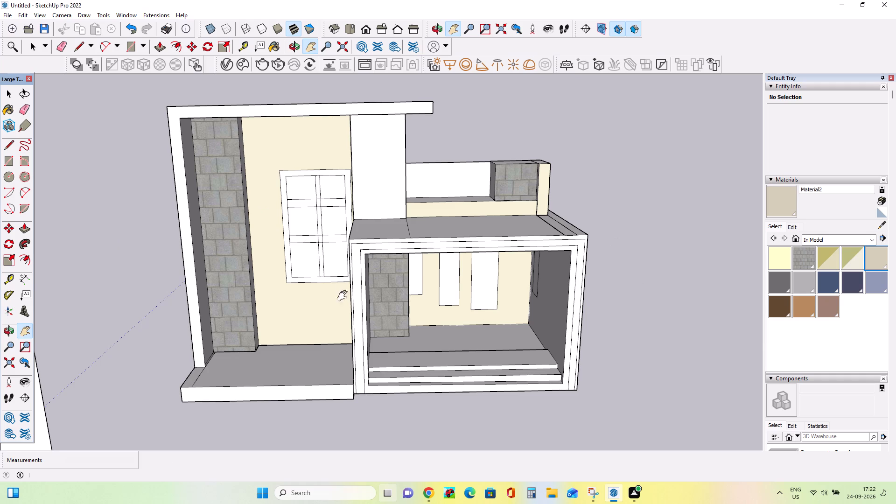
{"action": "middle_click_drag", "start_coordinate": [426, 294], "coordinate": [423, 250]}
{"action": "middle_click", "coordinate": [423, 250]}
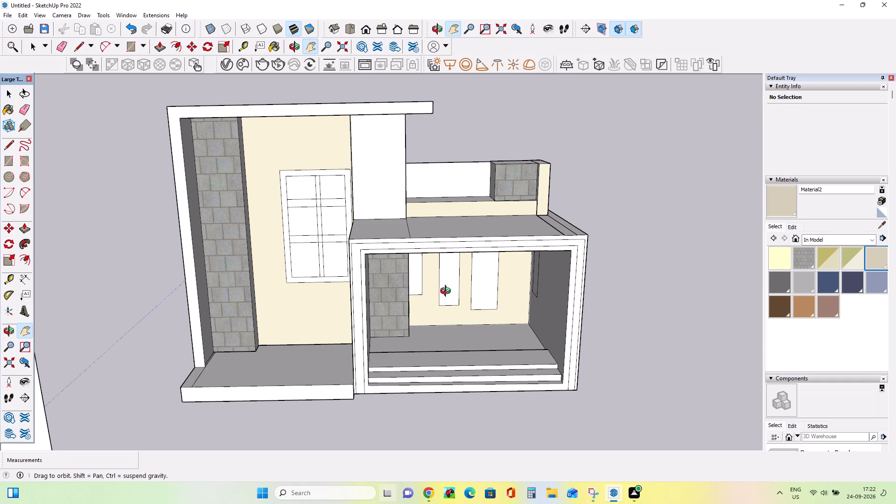
{"action": "middle_click_drag", "start_coordinate": [501, 294], "coordinate": [503, 316]}
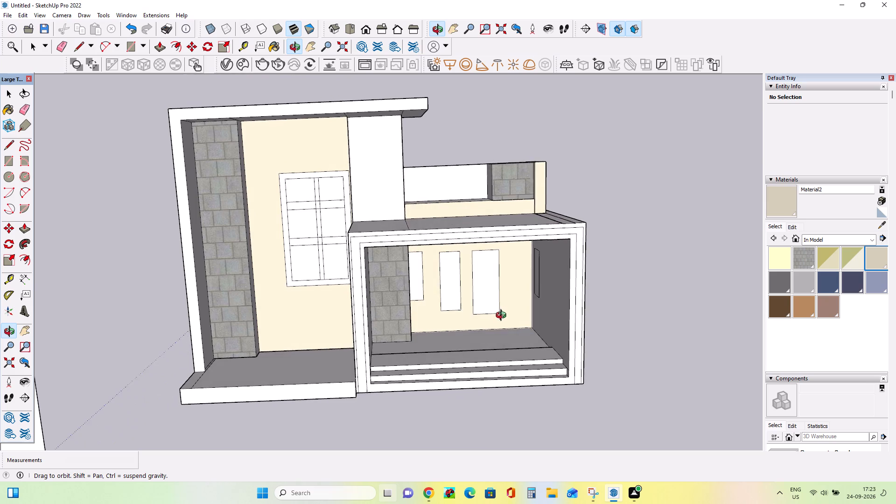
{"action": "middle_click_drag", "start_coordinate": [503, 316], "coordinate": [504, 324]}
{"action": "middle_click_drag", "start_coordinate": [511, 321], "coordinate": [495, 311]}
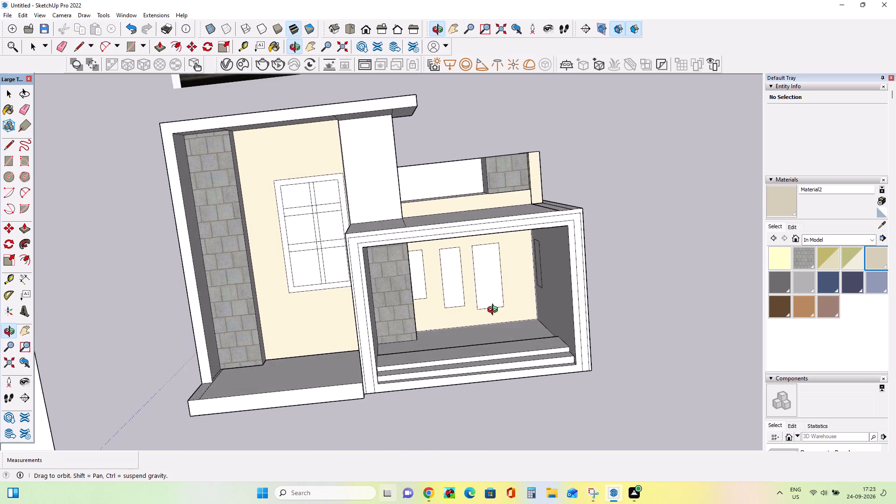
{"action": "middle_click_drag", "start_coordinate": [495, 311], "coordinate": [516, 321]}
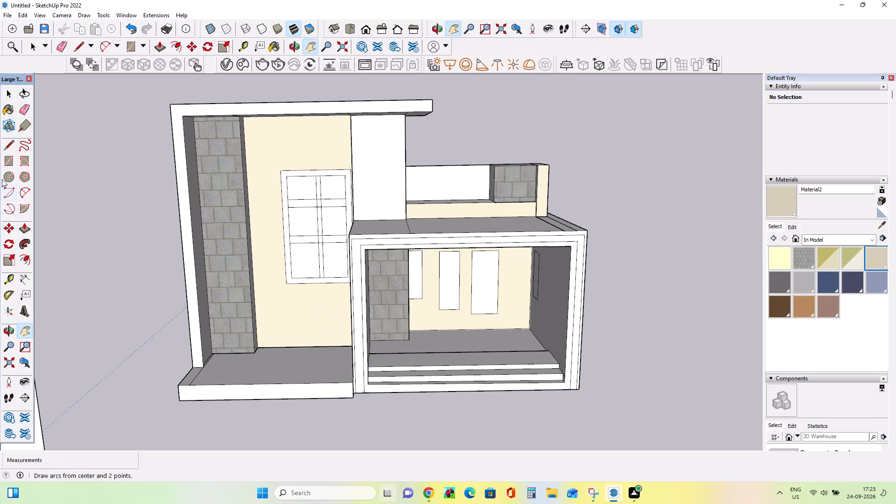
Draw a horizontal line about 1' 4 11/16" long from the large window frame's lower corner to the stone-clad pillar.
{"action": "left_click", "coordinate": [6, 145]}
{"action": "scroll", "coordinate": [322, 294], "scroll_direction": "up", "scroll_amount": 2}
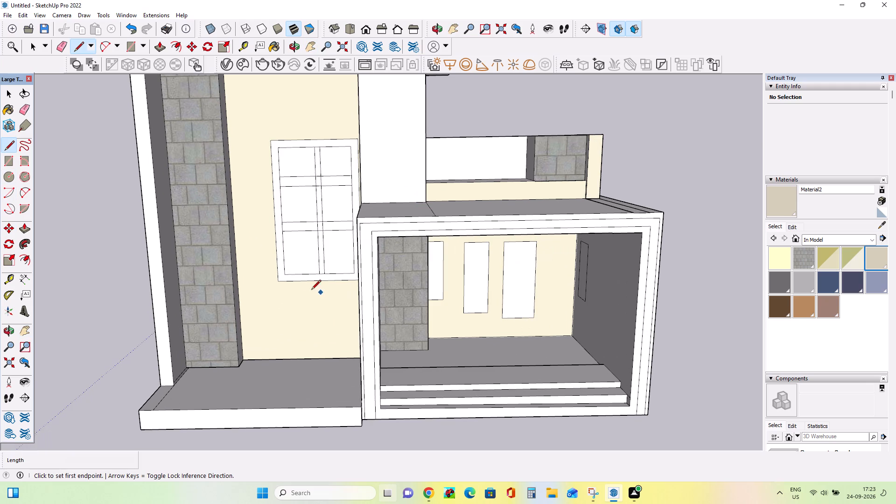
{"action": "left_click", "coordinate": [277, 283]}
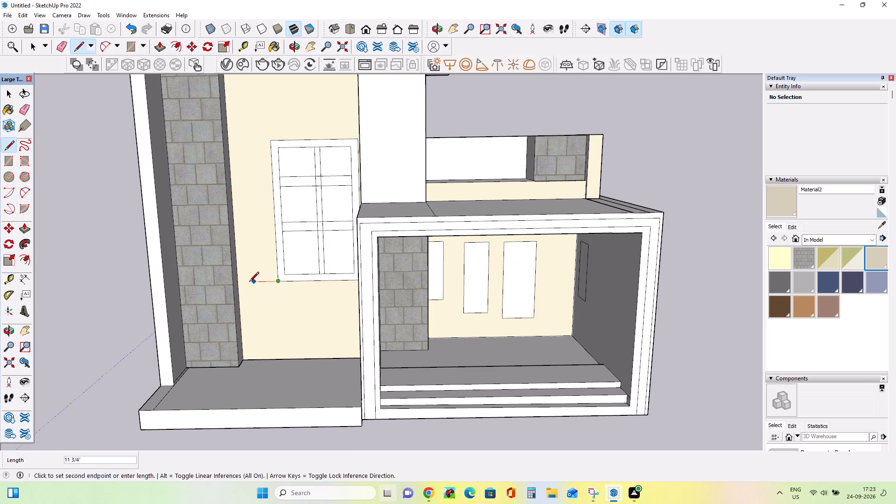
{"action": "left_click", "coordinate": [237, 281]}
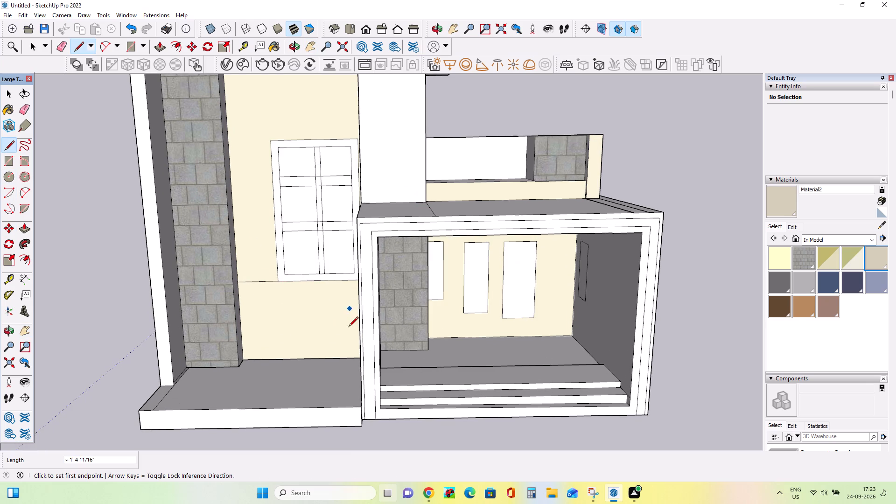
Browse the Asphalt and Concrete, Brick, Cladding and Siding, and 3d Printing material collections.
{"action": "left_click", "coordinate": [850, 238]}
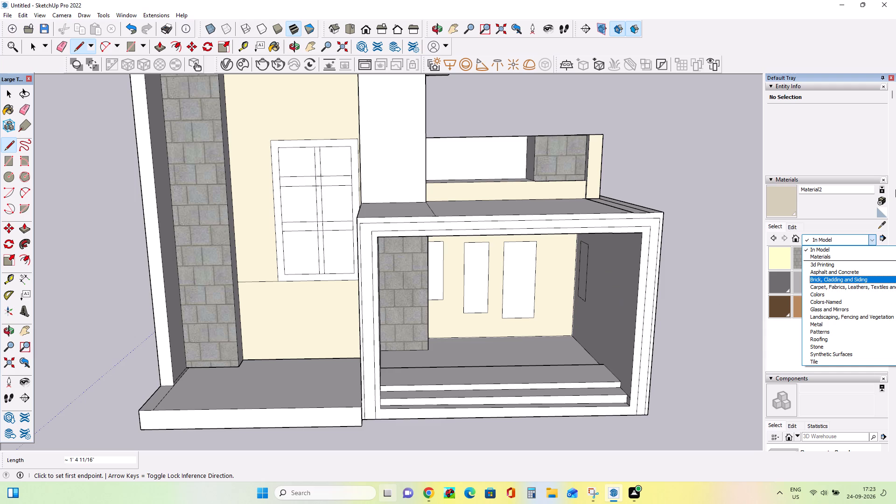
{"action": "left_click", "coordinate": [849, 270]}
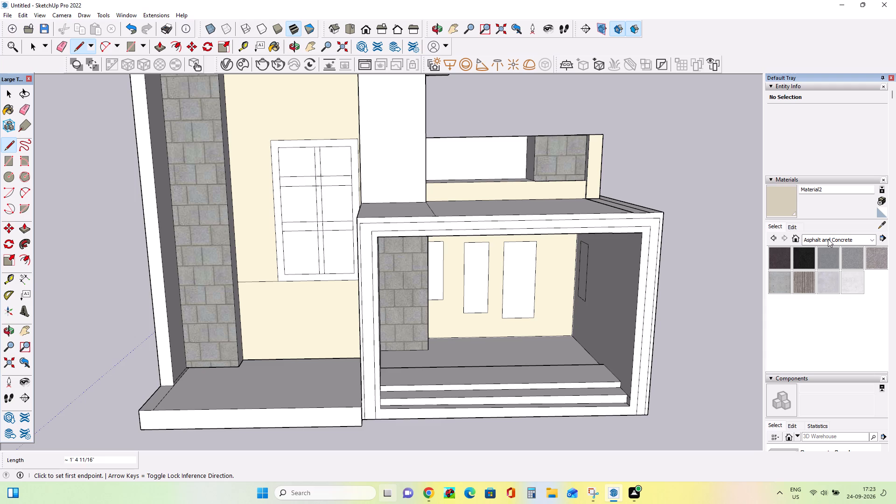
{"action": "left_click", "coordinate": [828, 239]}
{"action": "left_click", "coordinate": [832, 250]}
{"action": "left_click", "coordinate": [875, 239]}
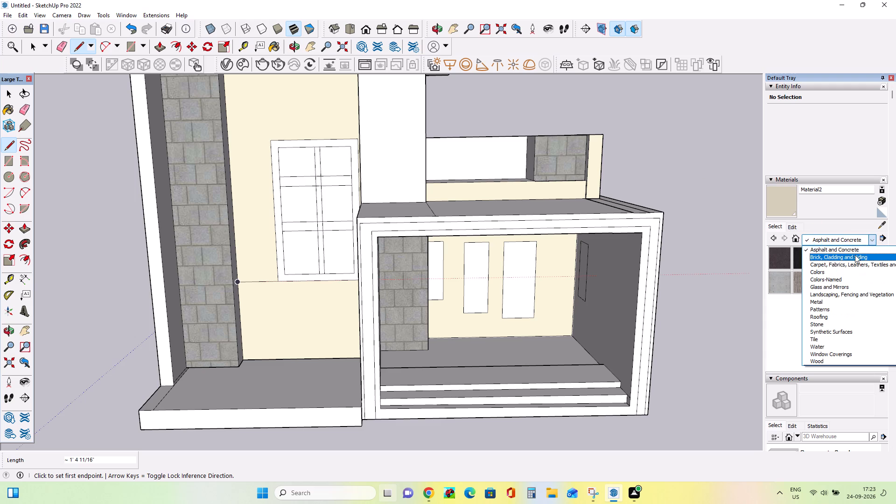
{"action": "left_click", "coordinate": [851, 256]}
{"action": "left_click", "coordinate": [855, 241]}
{"action": "scroll", "coordinate": [854, 251], "scroll_direction": "up", "scroll_amount": 1}
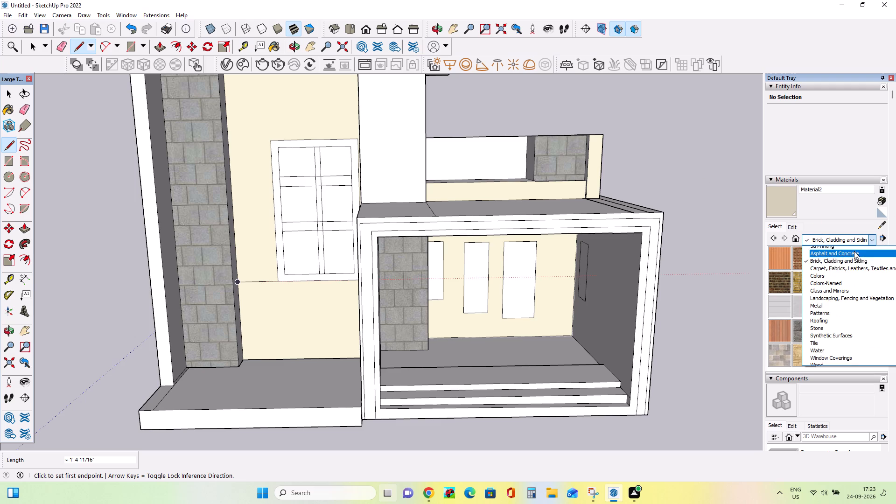
{"action": "scroll", "coordinate": [854, 251], "scroll_direction": "up", "scroll_amount": 11}
{"action": "left_click", "coordinate": [854, 263]}
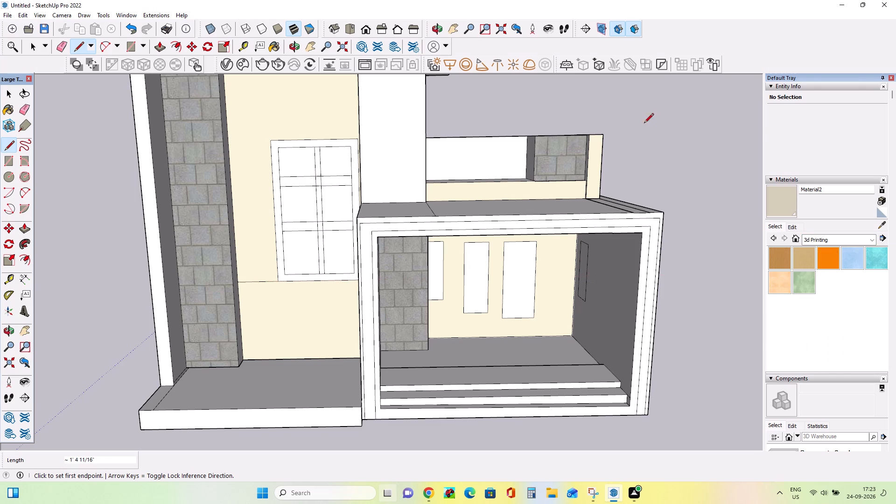
{"action": "scroll", "coordinate": [895, 255], "scroll_direction": "up", "scroll_amount": 1}
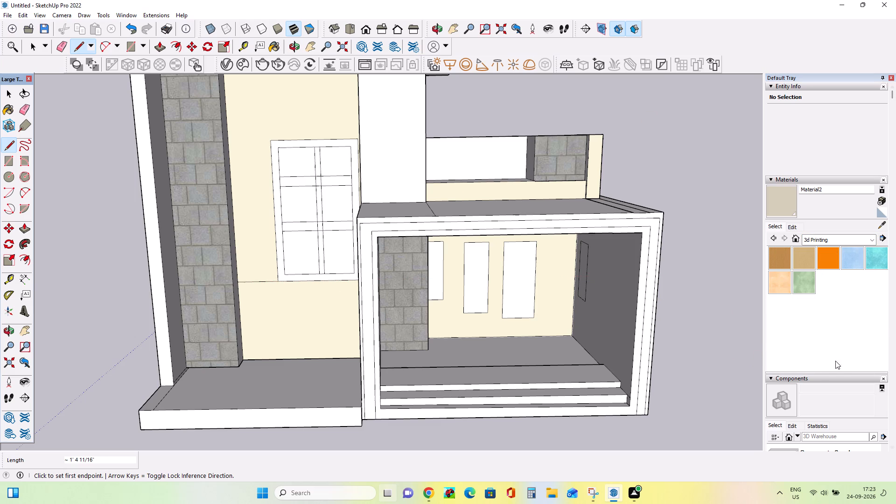
Paint the porch back wall and the wall faces beside and below the large window with Material2.
{"action": "left_click", "coordinate": [788, 213]}
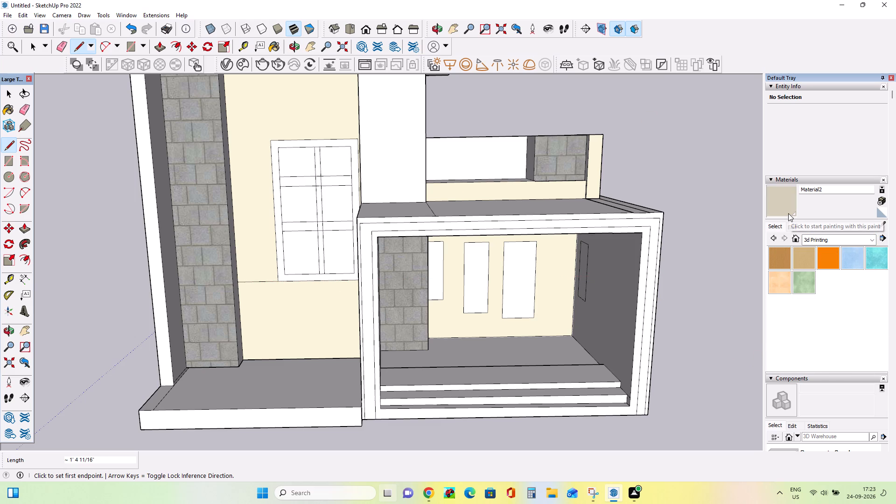
{"action": "left_click", "coordinate": [565, 271]}
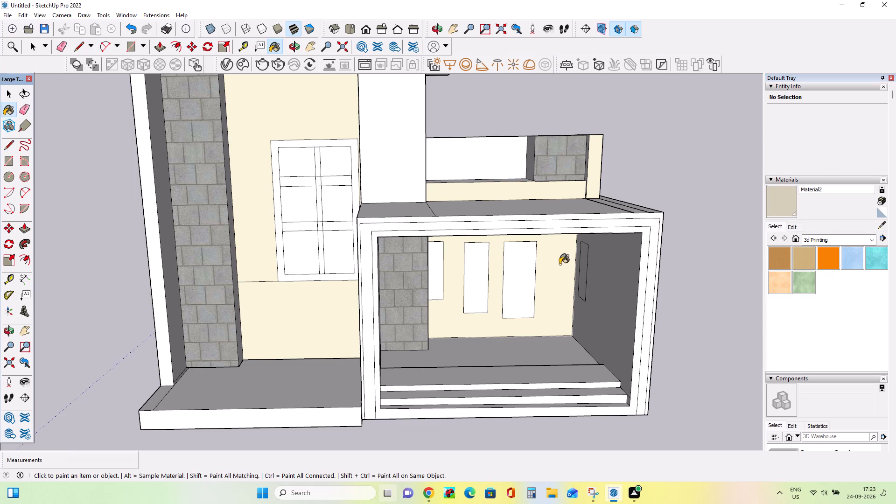
{"action": "left_click", "coordinate": [560, 262]}
{"action": "left_click", "coordinate": [555, 260]}
{"action": "left_click", "coordinate": [300, 312]}
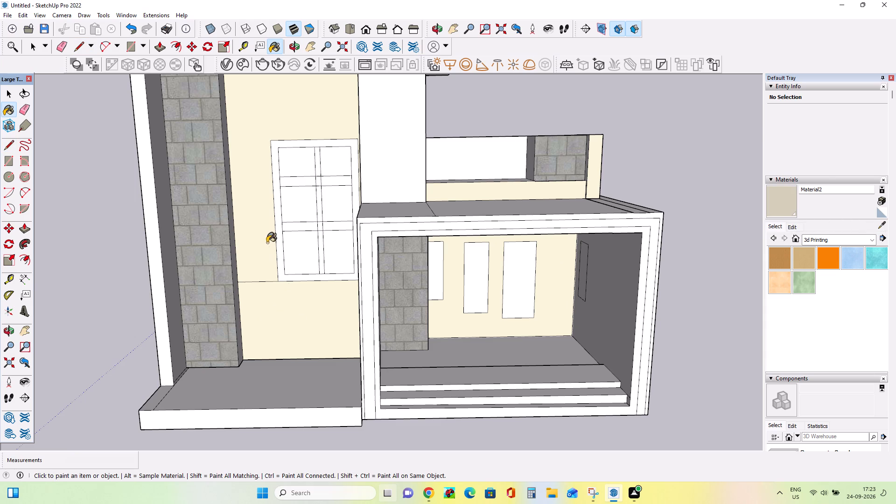
{"action": "left_click", "coordinate": [265, 241]}
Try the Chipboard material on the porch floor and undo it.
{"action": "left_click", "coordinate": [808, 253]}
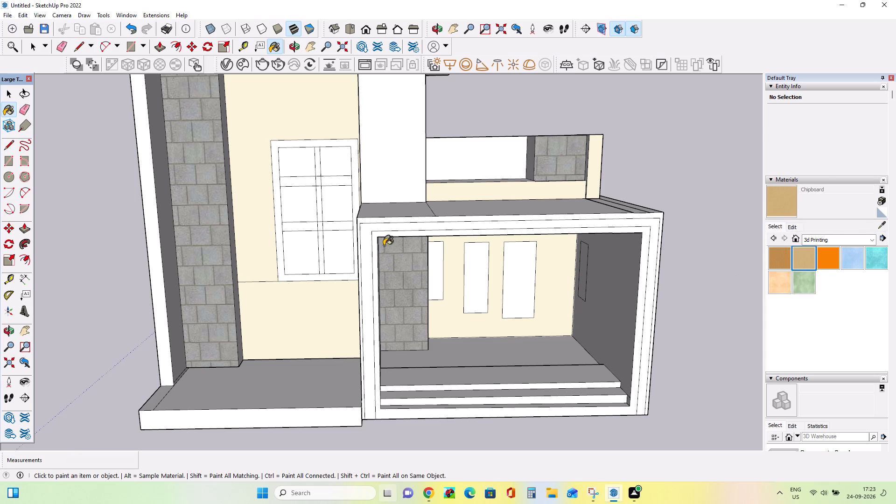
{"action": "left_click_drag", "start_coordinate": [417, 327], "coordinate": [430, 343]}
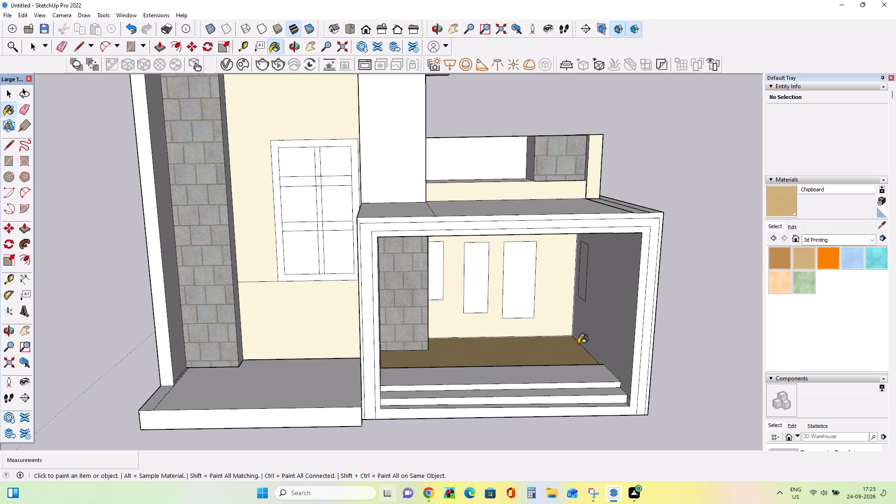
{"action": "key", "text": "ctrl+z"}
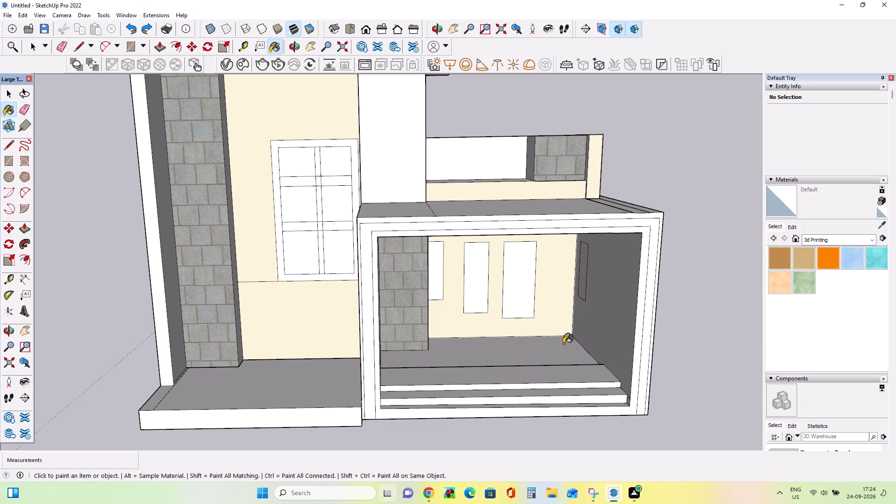
Browse the Asphalt and Concrete, Carpet and Fabrics, Colors, Metal and Roofing material collections for a suitable finish.
{"action": "left_click", "coordinate": [851, 239]}
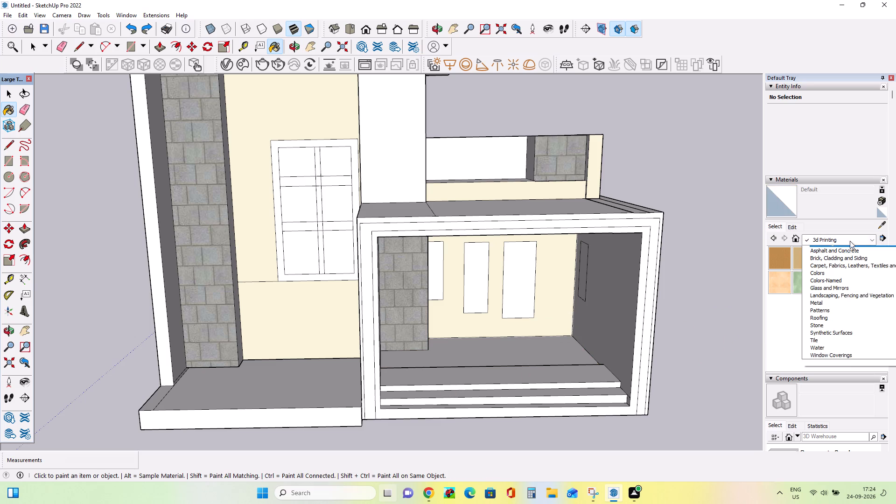
{"action": "left_click", "coordinate": [843, 259]}
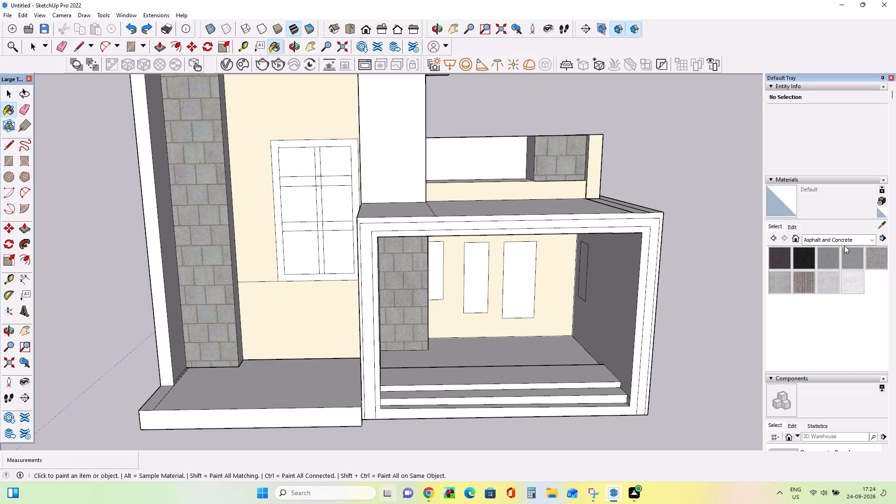
{"action": "left_click", "coordinate": [844, 242]}
{"action": "left_click", "coordinate": [845, 262]}
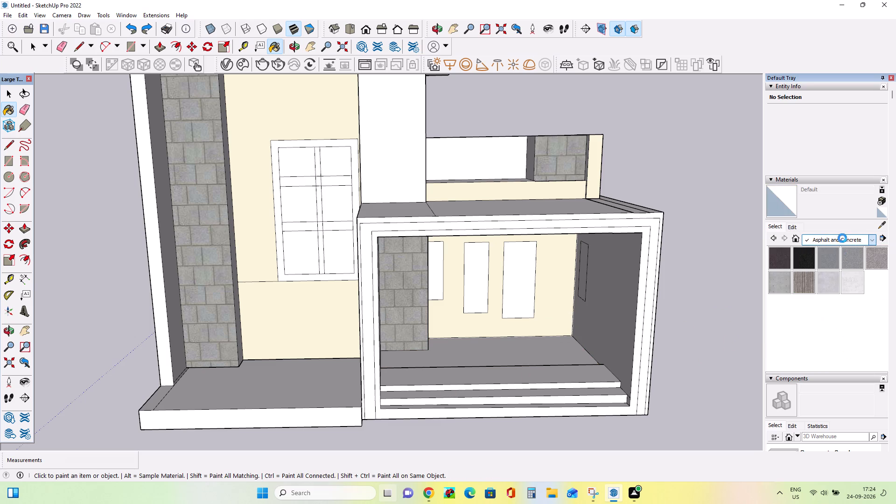
{"action": "left_click", "coordinate": [843, 239]}
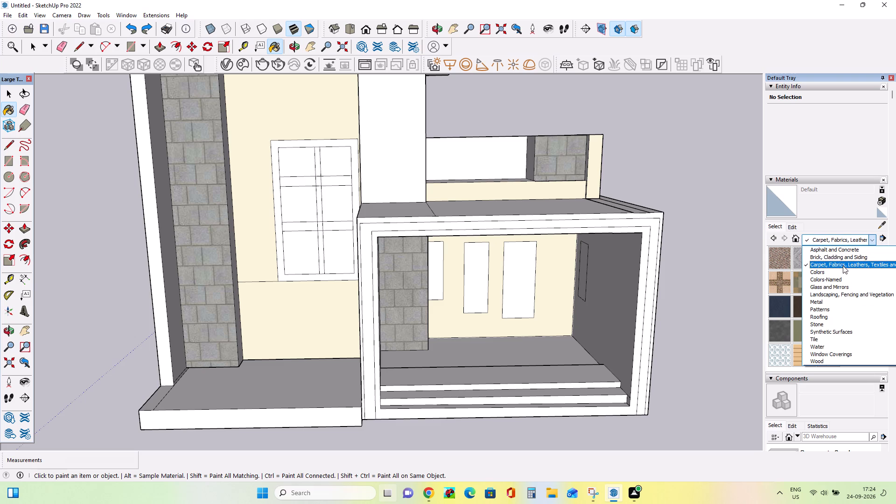
{"action": "left_click", "coordinate": [843, 271]}
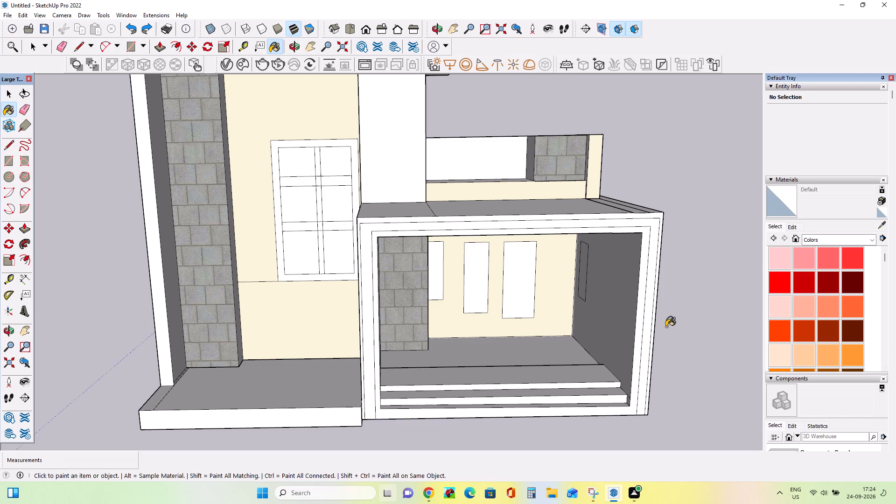
{"action": "left_click", "coordinate": [837, 240]}
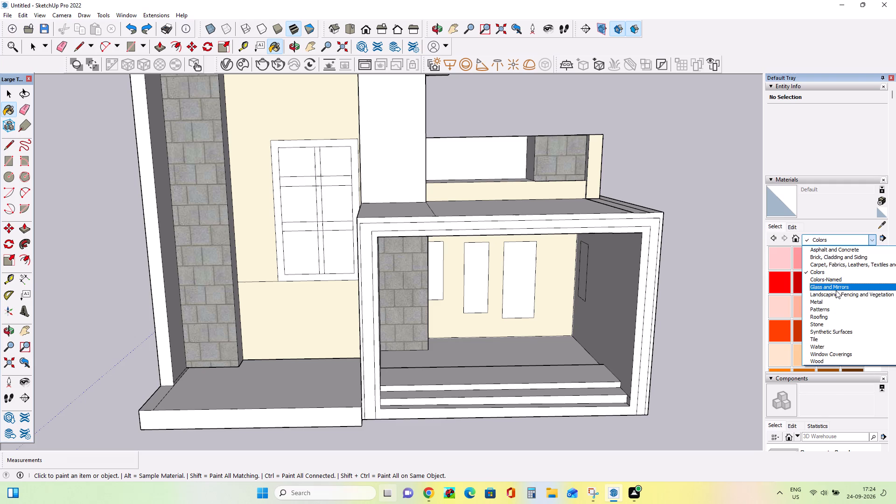
{"action": "left_click", "coordinate": [837, 299]}
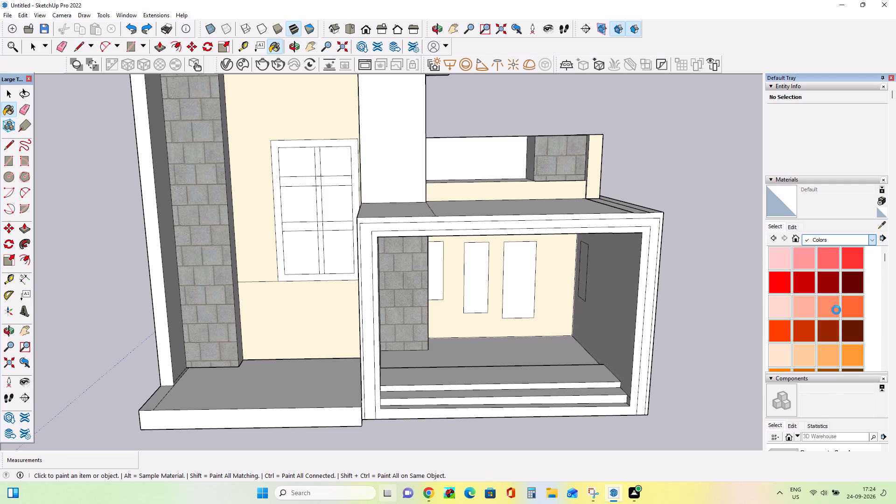
{"action": "left_click", "coordinate": [838, 239]}
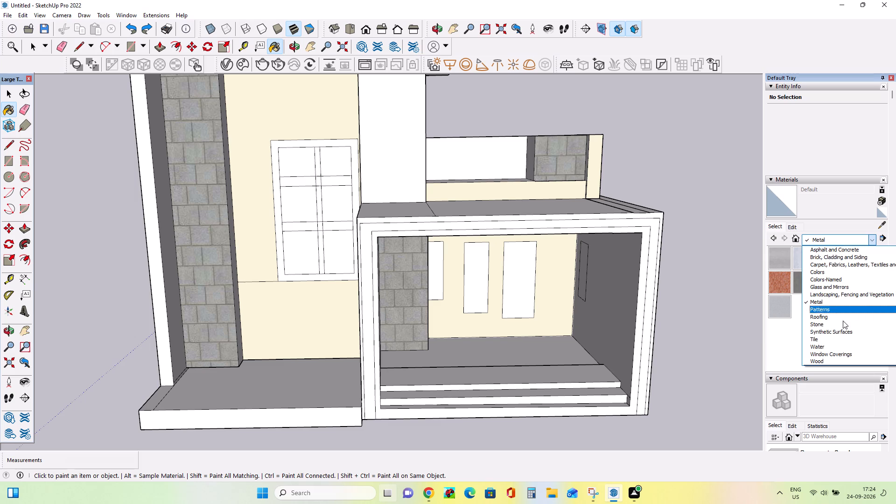
{"action": "left_click", "coordinate": [844, 315]}
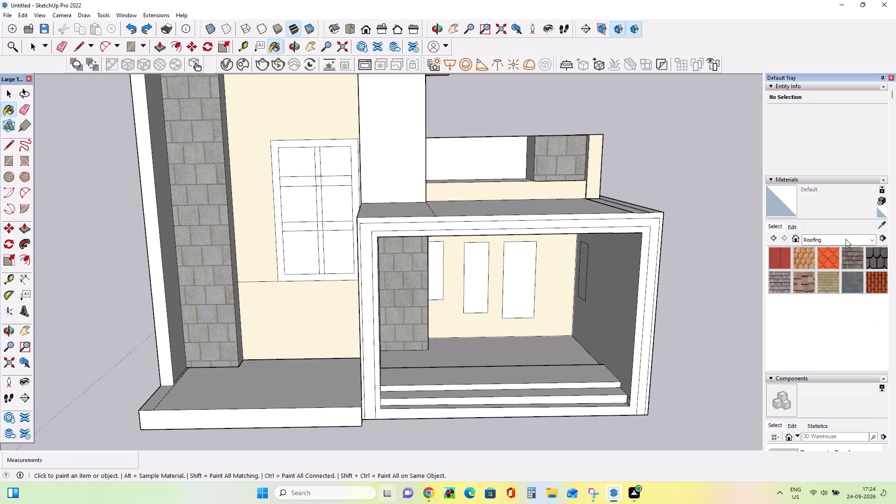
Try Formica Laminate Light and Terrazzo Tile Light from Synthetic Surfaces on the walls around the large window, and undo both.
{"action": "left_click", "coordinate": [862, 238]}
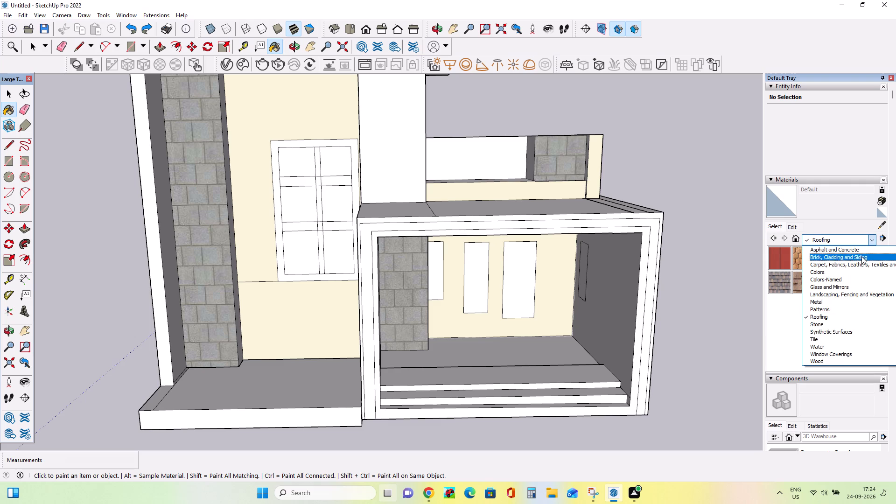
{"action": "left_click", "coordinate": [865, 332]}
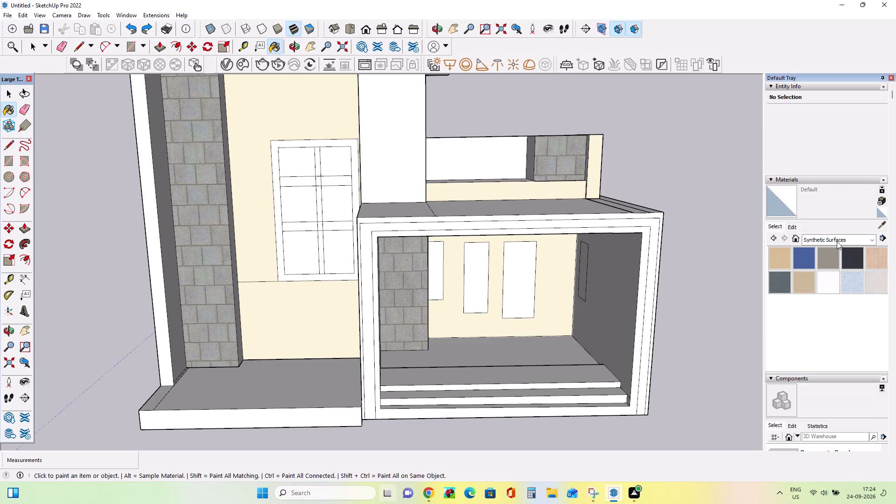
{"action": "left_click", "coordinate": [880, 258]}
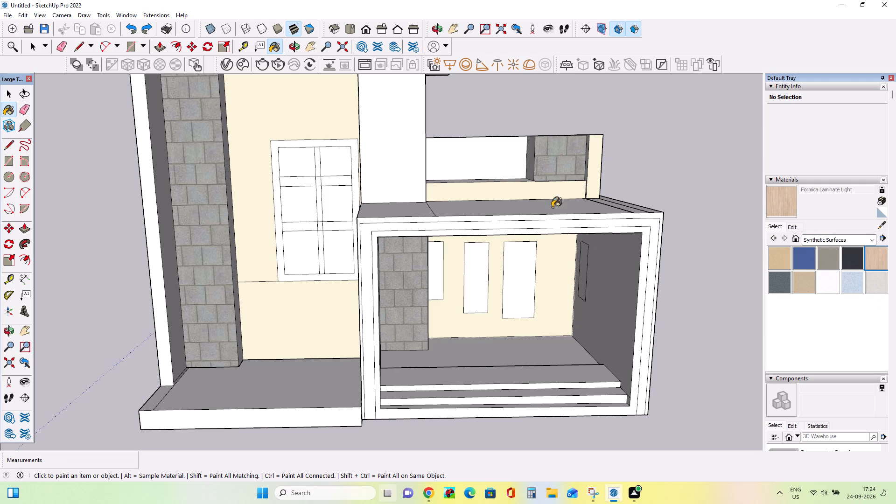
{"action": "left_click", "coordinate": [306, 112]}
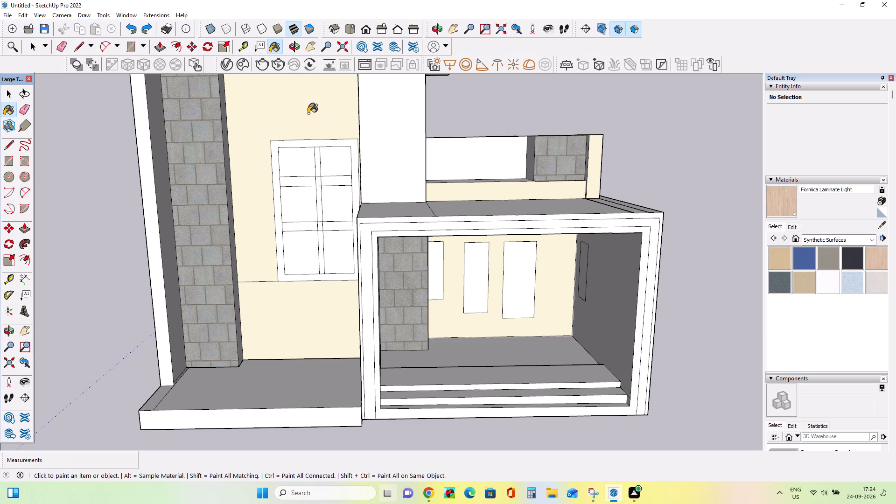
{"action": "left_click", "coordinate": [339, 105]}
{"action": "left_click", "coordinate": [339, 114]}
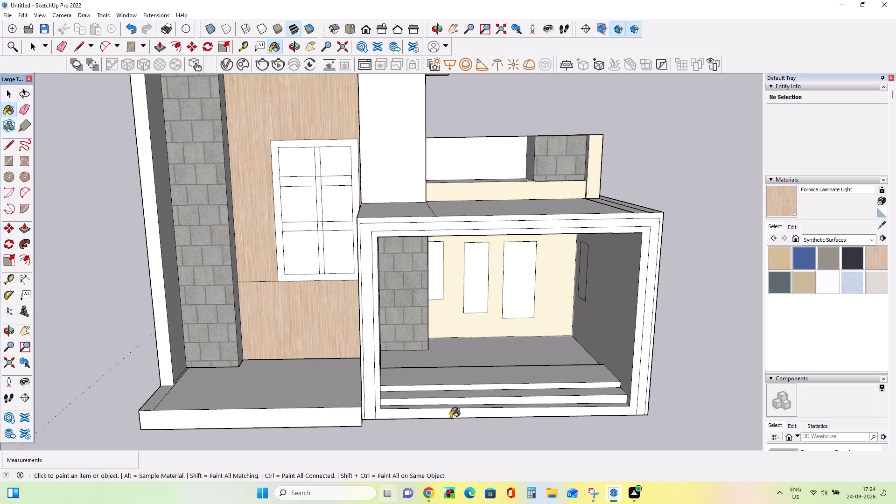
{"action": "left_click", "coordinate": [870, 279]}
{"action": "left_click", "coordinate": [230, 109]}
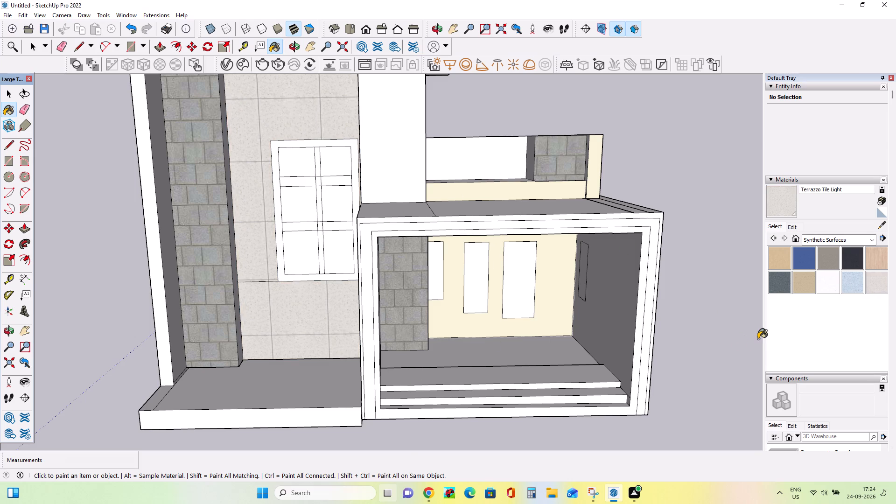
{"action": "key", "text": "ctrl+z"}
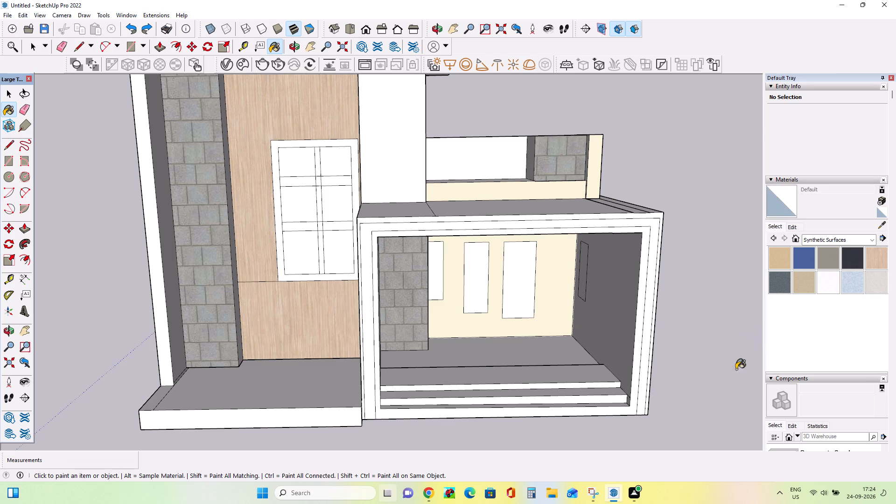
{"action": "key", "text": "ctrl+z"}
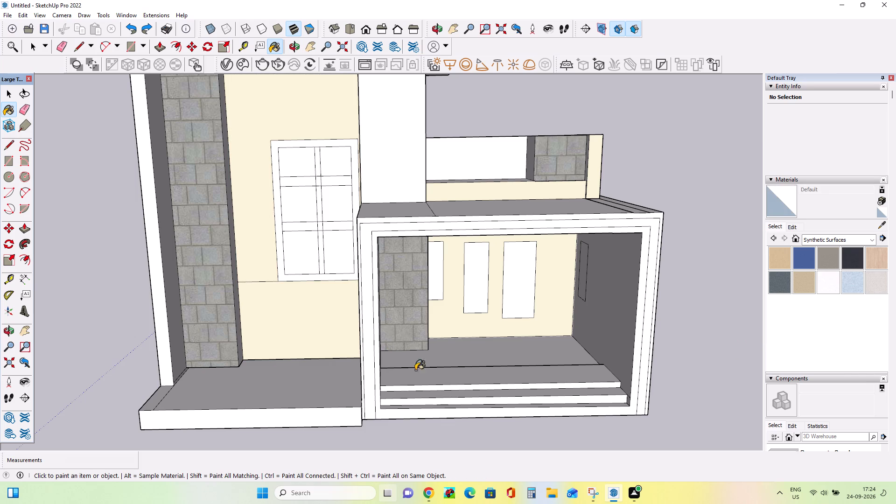
Paint the narrow panel on the porch's side wall with Blinds Weave from the Window Coverings collection.
{"action": "left_click", "coordinate": [836, 241]}
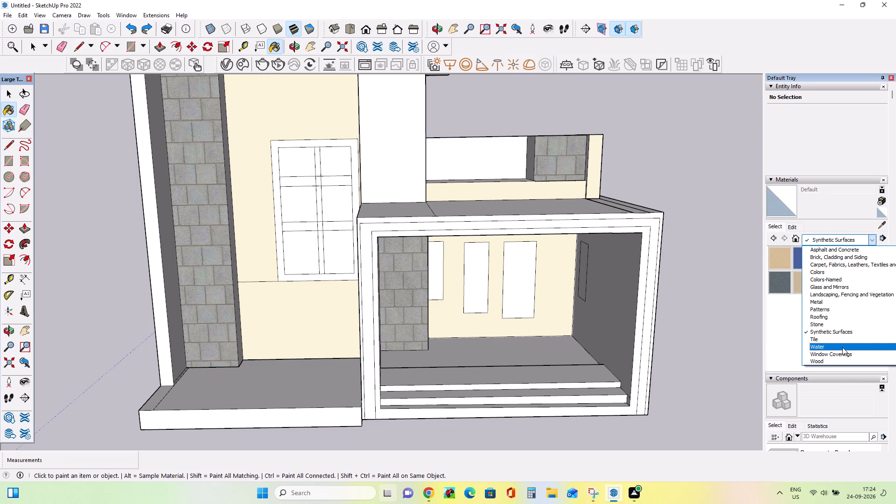
{"action": "left_click", "coordinate": [845, 355]}
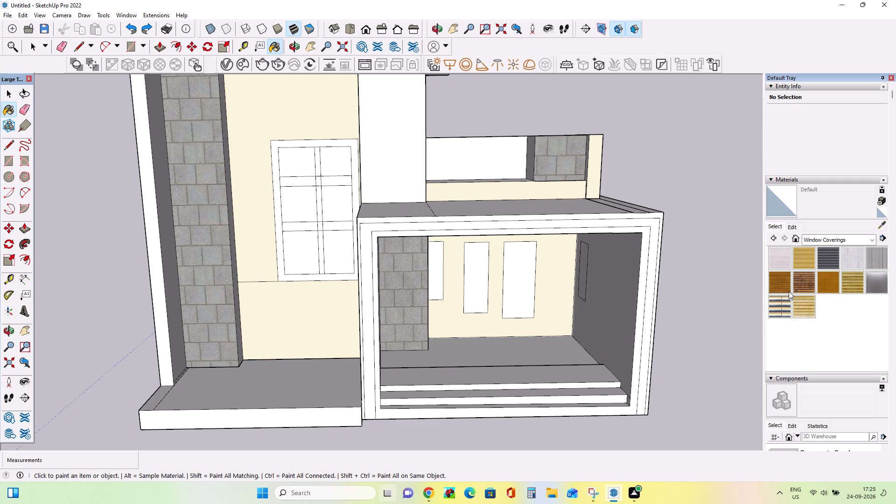
{"action": "left_click", "coordinate": [779, 282]}
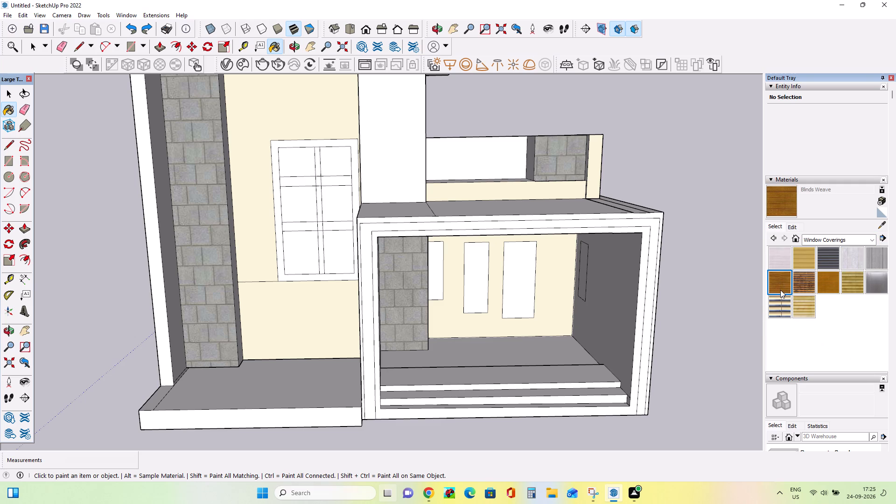
{"action": "left_click", "coordinate": [582, 277]}
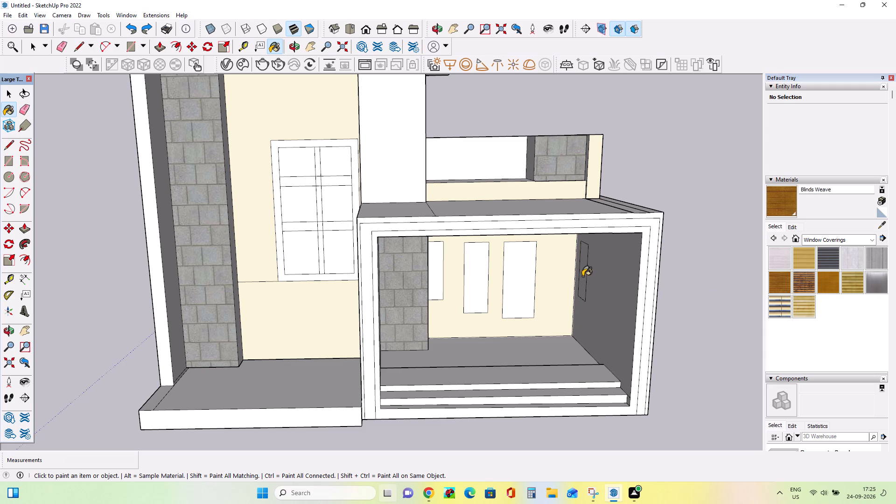
{"action": "left_click", "coordinate": [584, 276]}
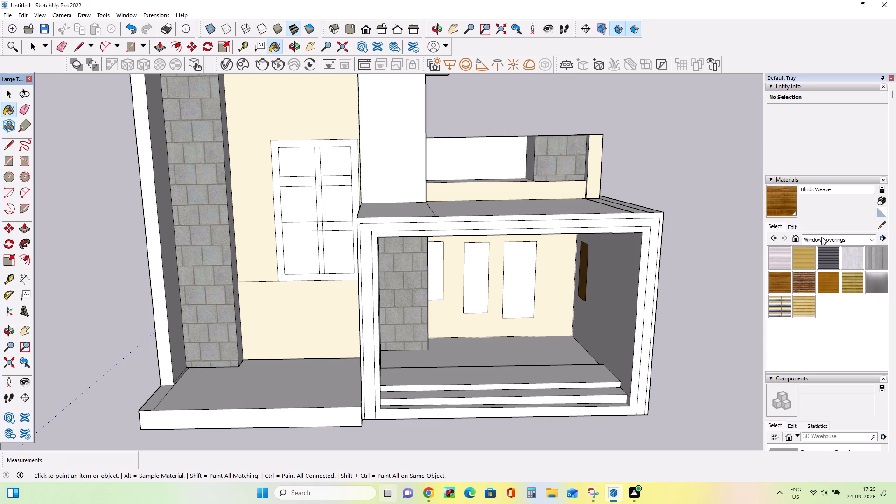
Create a new material from Blinds Weave with its colour darkened to a very dark brown.
{"action": "left_click", "coordinate": [882, 201]}
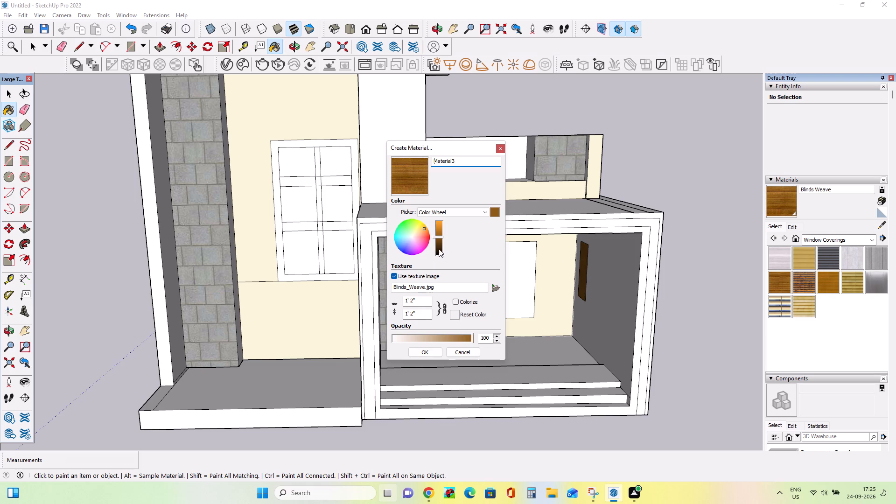
{"action": "left_click", "coordinate": [439, 249]}
{"action": "left_click", "coordinate": [425, 350]}
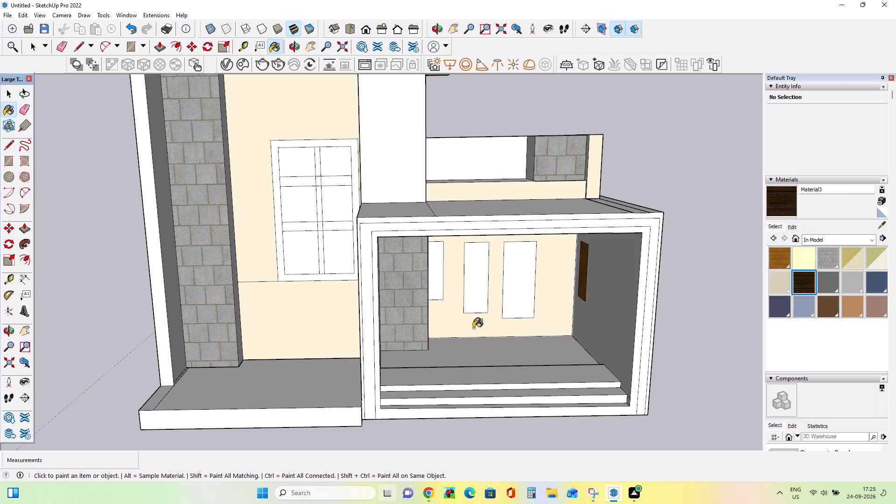
Paint the porch side-wall panel and the two back-wall panels nearest the stone-clad pillar with the dark brown Material3.
{"action": "left_click", "coordinate": [584, 273]}
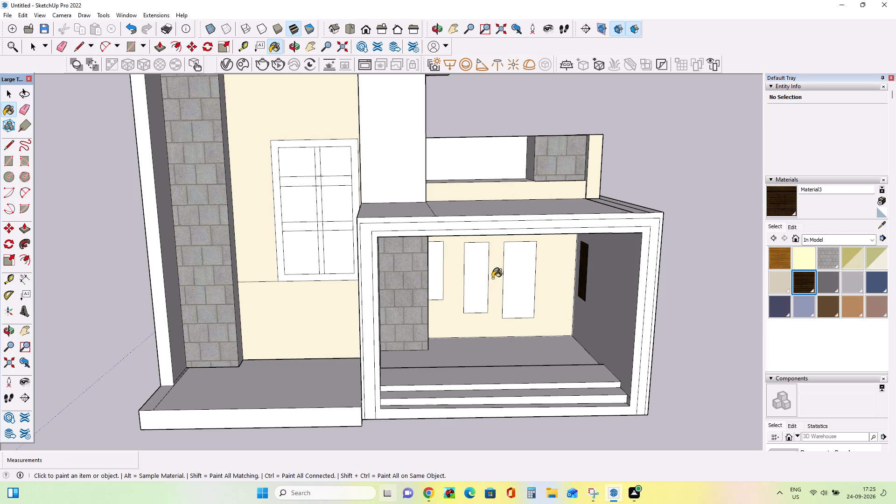
{"action": "left_click", "coordinate": [481, 278]}
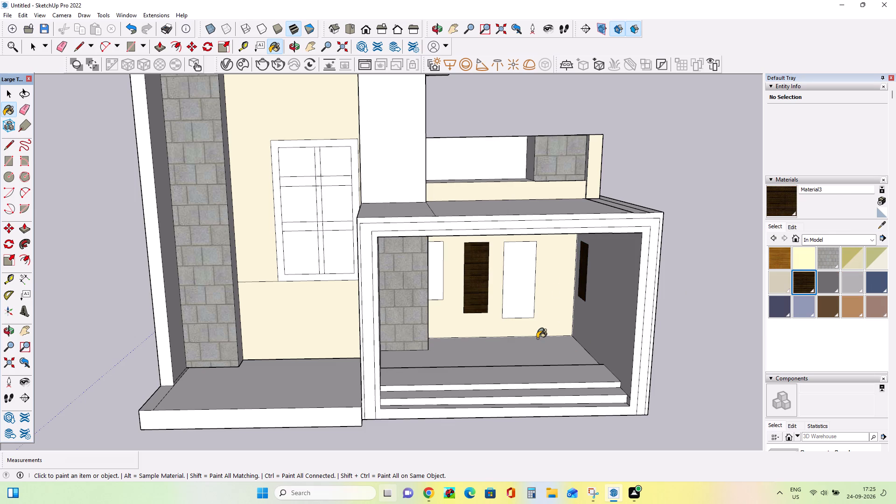
{"action": "left_click", "coordinate": [434, 273]}
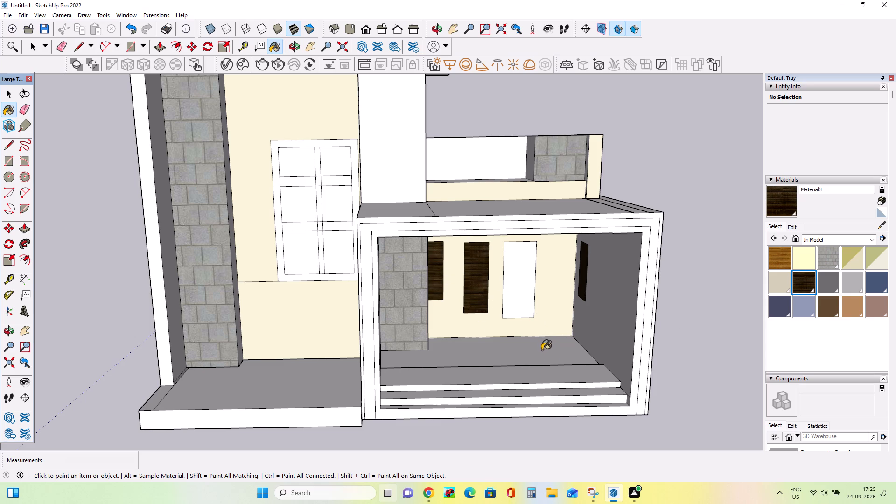
Paint the large window's outer frame and all its vertical and horizontal bars with Material3, leaving the panes unpainted.
{"action": "left_click", "coordinate": [321, 227]}
{"action": "left_click", "coordinate": [310, 227]}
{"action": "left_click", "coordinate": [317, 217]}
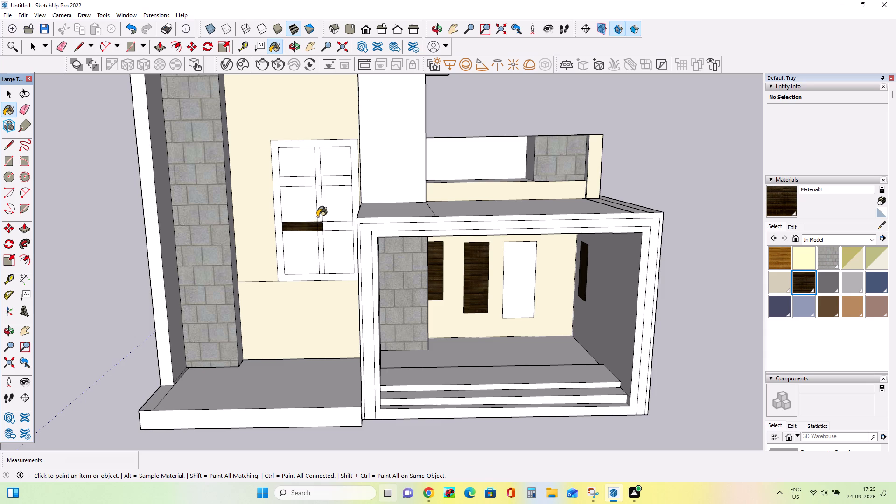
{"action": "left_click", "coordinate": [317, 207]}
{"action": "left_click", "coordinate": [318, 196]}
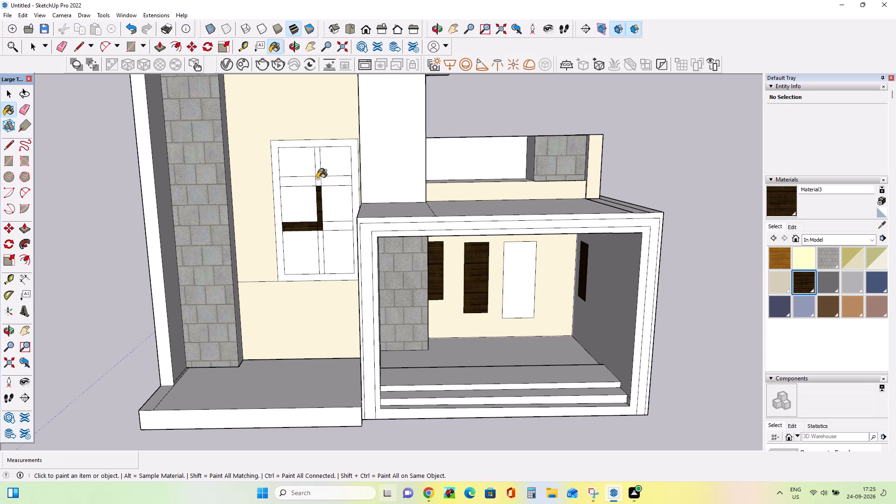
{"action": "left_click", "coordinate": [317, 179]}
{"action": "left_click", "coordinate": [311, 179]}
{"action": "left_click", "coordinate": [318, 169]}
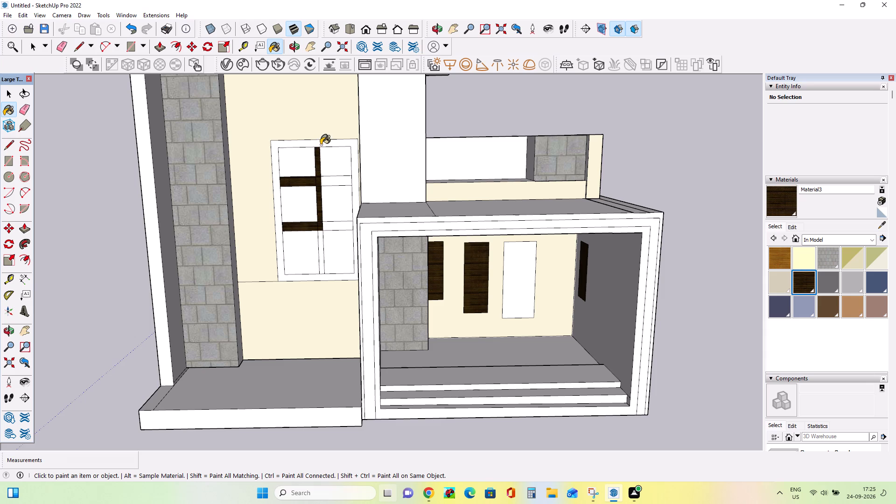
{"action": "left_click", "coordinate": [321, 141]}
{"action": "left_click", "coordinate": [329, 182]}
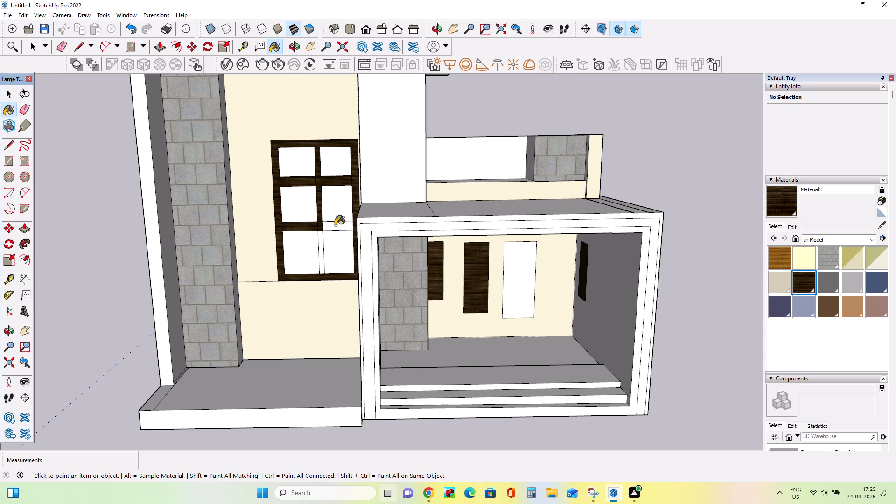
{"action": "left_click", "coordinate": [335, 225]}
{"action": "left_click", "coordinate": [320, 240]}
Paint the outer band of the porch's front frame with Color M05 from the Colors collection.
{"action": "scroll", "coordinate": [363, 251], "scroll_direction": "down", "scroll_amount": 2}
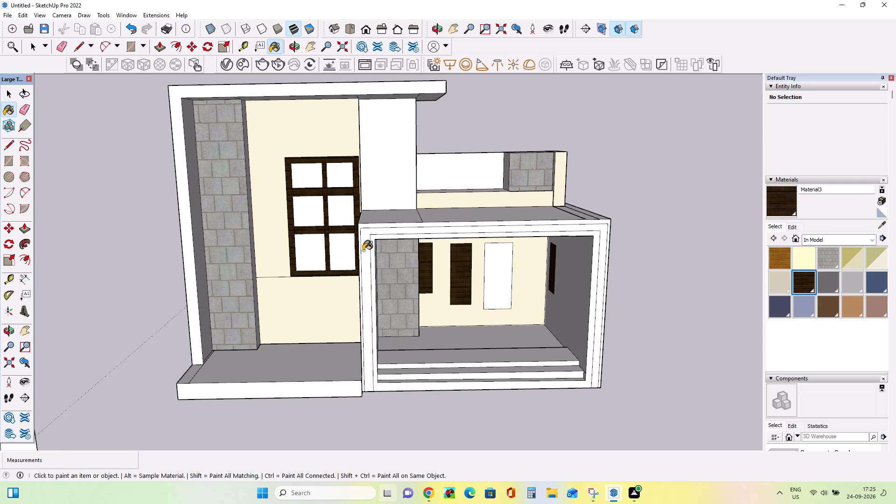
{"action": "scroll", "coordinate": [364, 250], "scroll_direction": "down", "scroll_amount": 2}
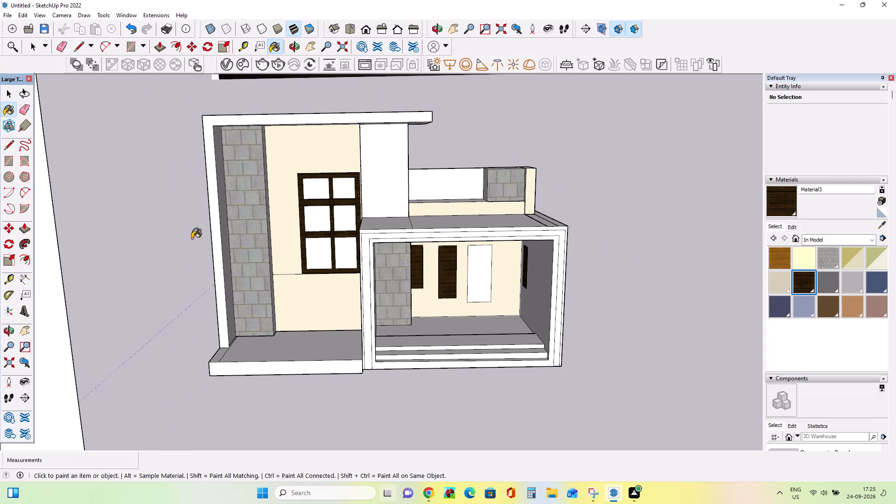
{"action": "left_click", "coordinate": [825, 240]}
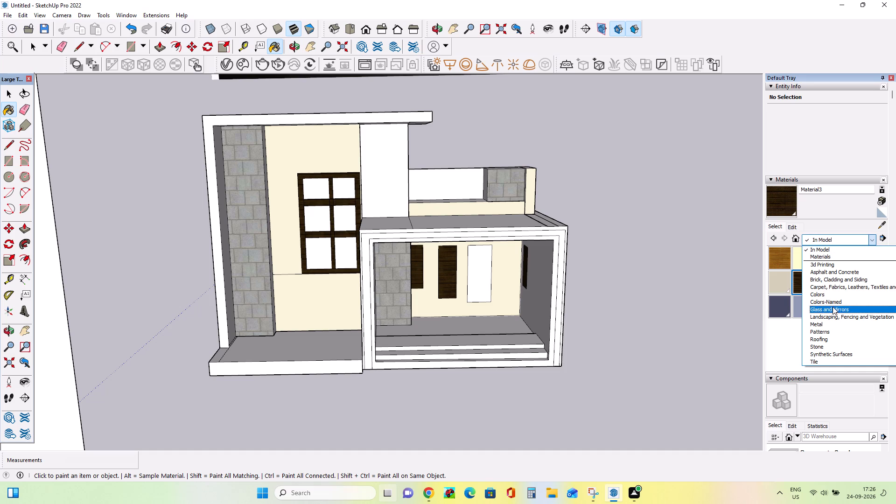
{"action": "left_click", "coordinate": [837, 293]}
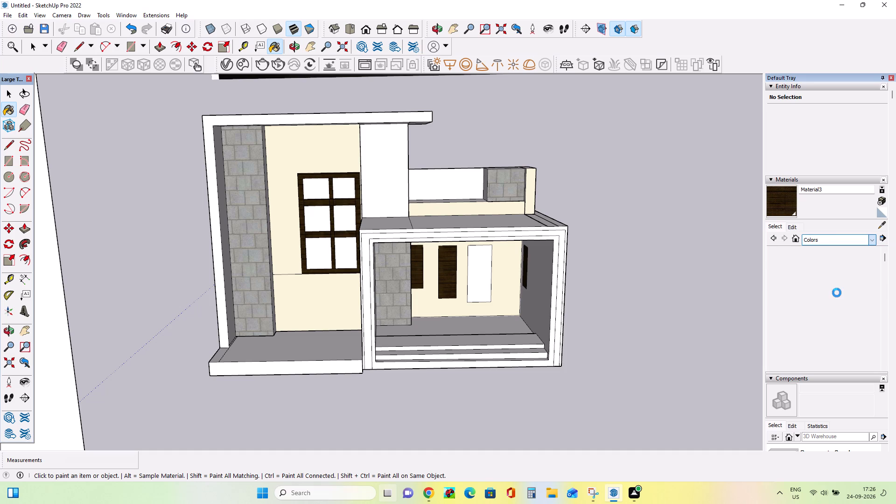
{"action": "scroll", "coordinate": [791, 335], "scroll_direction": "down", "scroll_amount": 6}
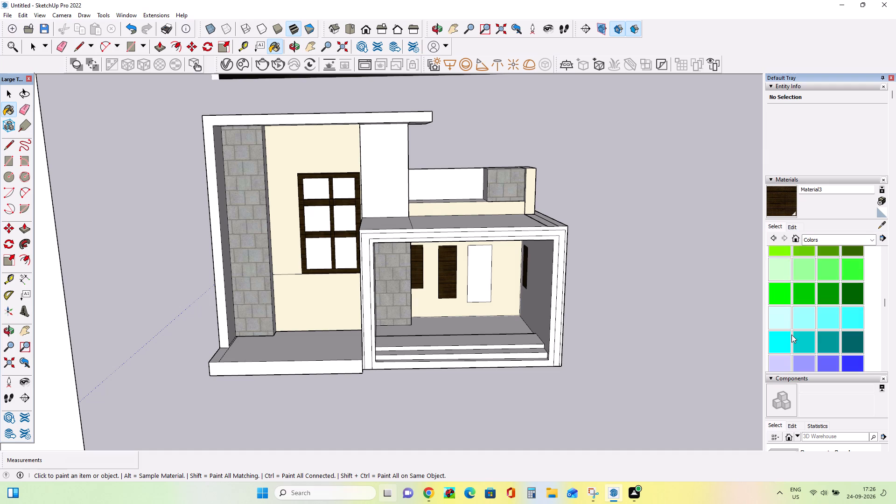
{"action": "scroll", "coordinate": [791, 335], "scroll_direction": "down", "scroll_amount": 4}
{"action": "left_click", "coordinate": [802, 302]}
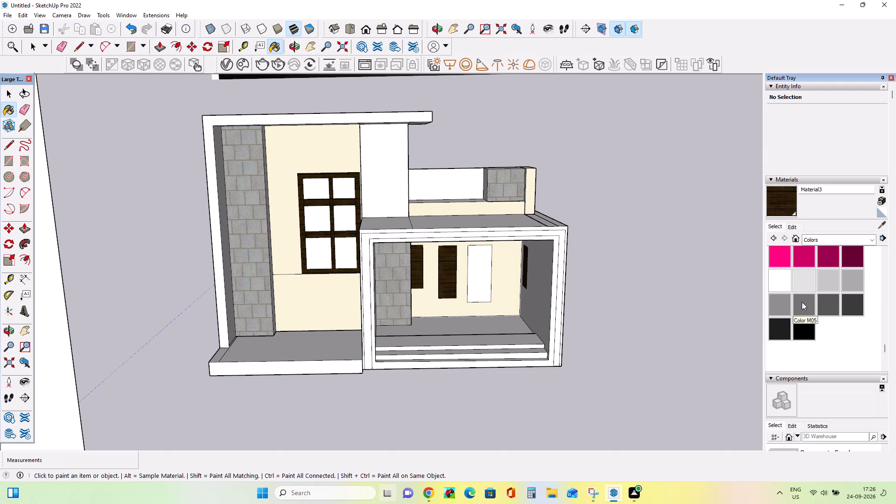
{"action": "left_click", "coordinate": [366, 283]}
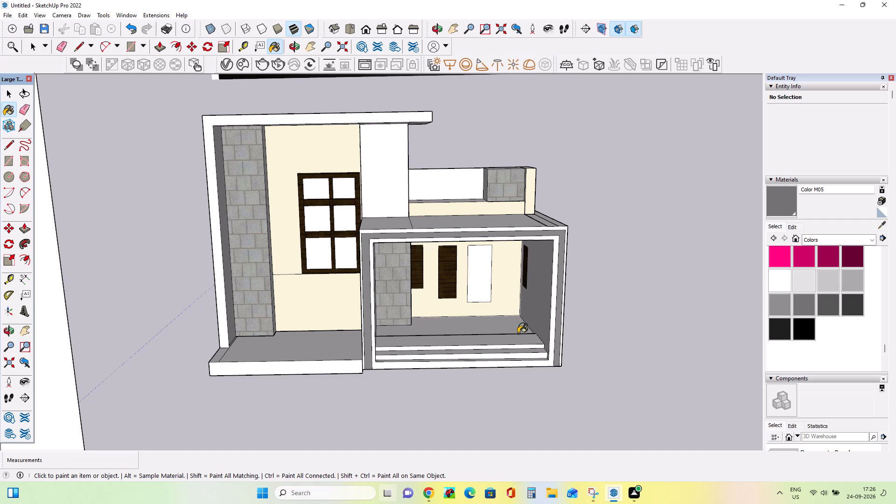
Paint the treads of the porch's entrance steps with Color M05.
{"action": "left_click", "coordinate": [507, 344]}
{"action": "left_click", "coordinate": [507, 342]}
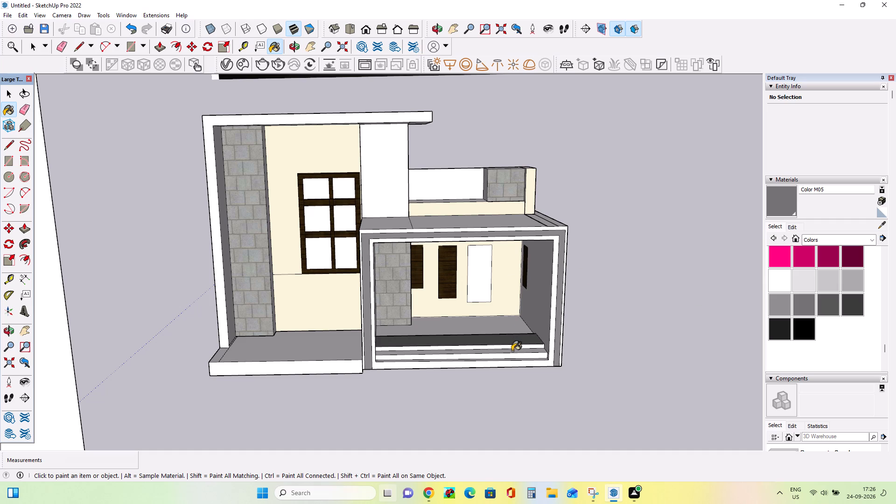
{"action": "left_click", "coordinate": [512, 351]}
{"action": "left_click", "coordinate": [519, 359]}
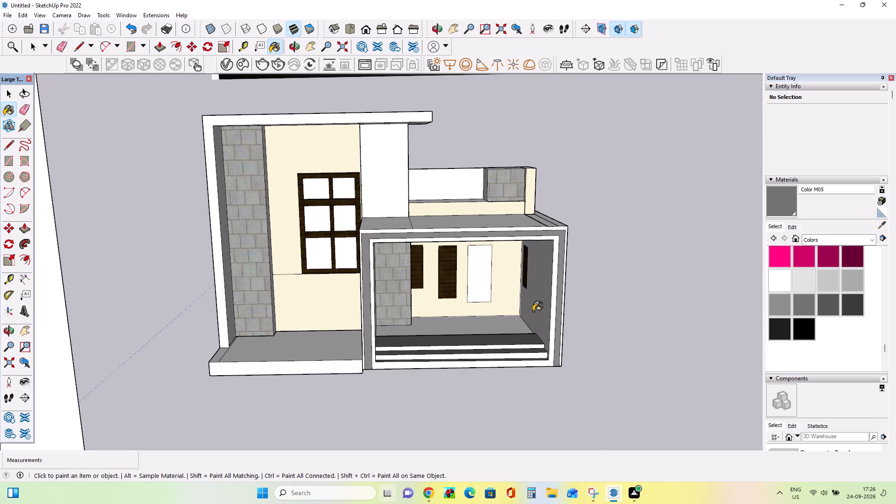
Look through the Patterns material collection for a suitable finish.
{"action": "left_click", "coordinate": [838, 241]}
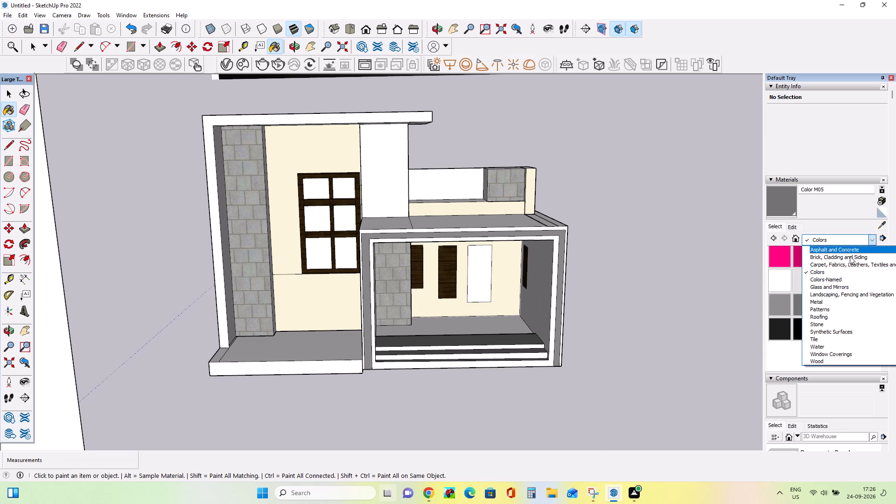
{"action": "left_click", "coordinate": [854, 310]}
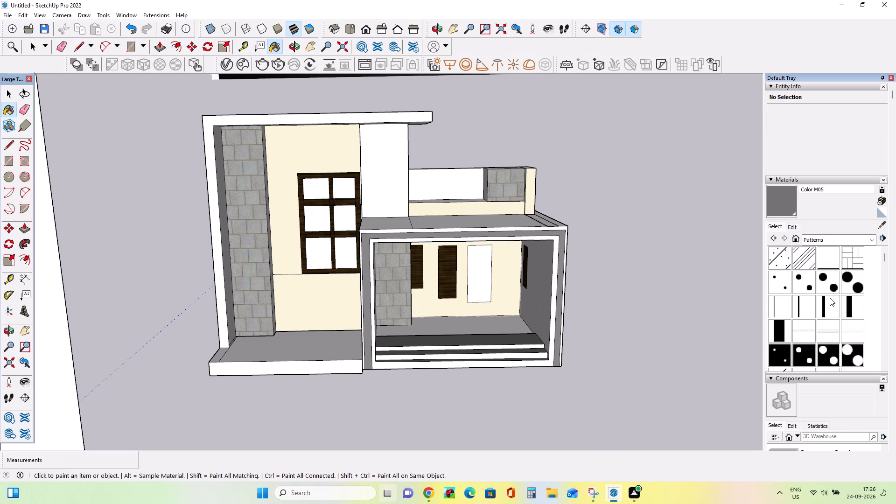
{"action": "scroll", "coordinate": [833, 311], "scroll_direction": "down", "scroll_amount": 9}
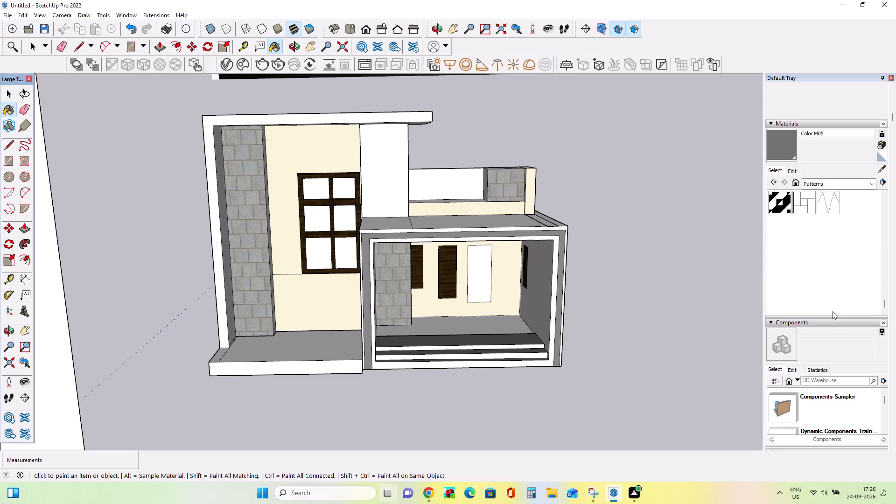
{"action": "scroll", "coordinate": [833, 311], "scroll_direction": "up", "scroll_amount": 4}
{"action": "scroll", "coordinate": [833, 311], "scroll_direction": "down", "scroll_amount": 2}
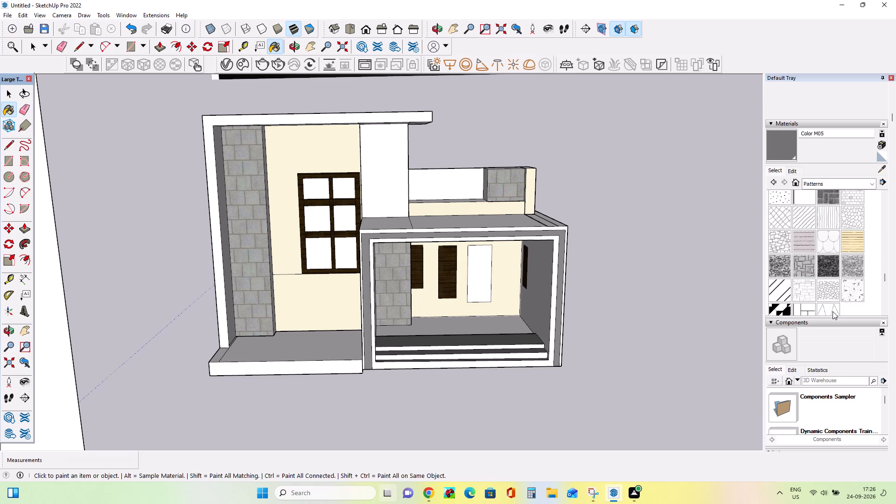
{"action": "scroll", "coordinate": [833, 311], "scroll_direction": "down", "scroll_amount": 2}
{"action": "scroll", "coordinate": [833, 311], "scroll_direction": "up", "scroll_amount": 3}
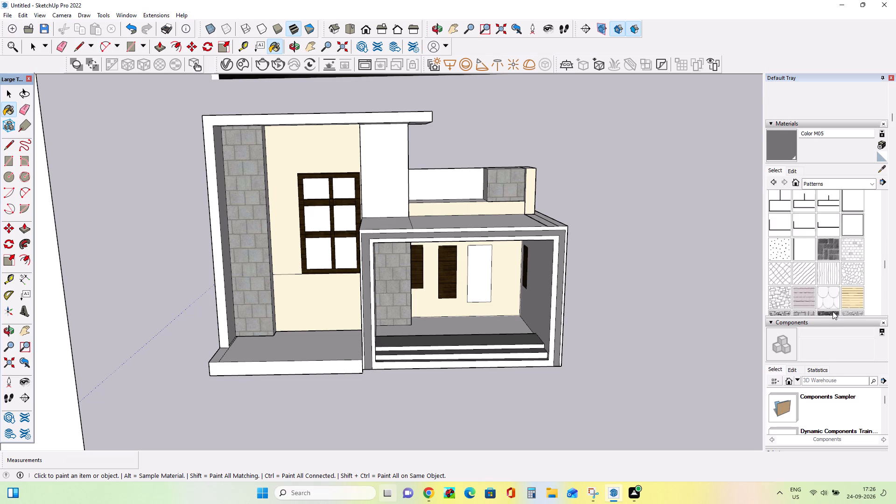
{"action": "scroll", "coordinate": [833, 311], "scroll_direction": "up", "scroll_amount": 9}
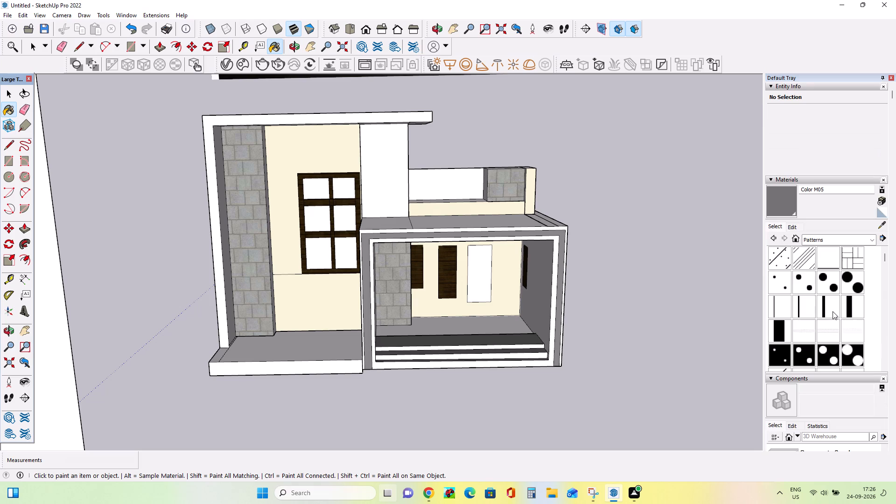
{"action": "scroll", "coordinate": [833, 311], "scroll_direction": "up", "scroll_amount": 2}
Browse the other material collections, including Stone, Window Coverings, 3d Printing, Carpet and Fabrics, and Colors-Named, for a suitable finish.
{"action": "left_click", "coordinate": [825, 240]}
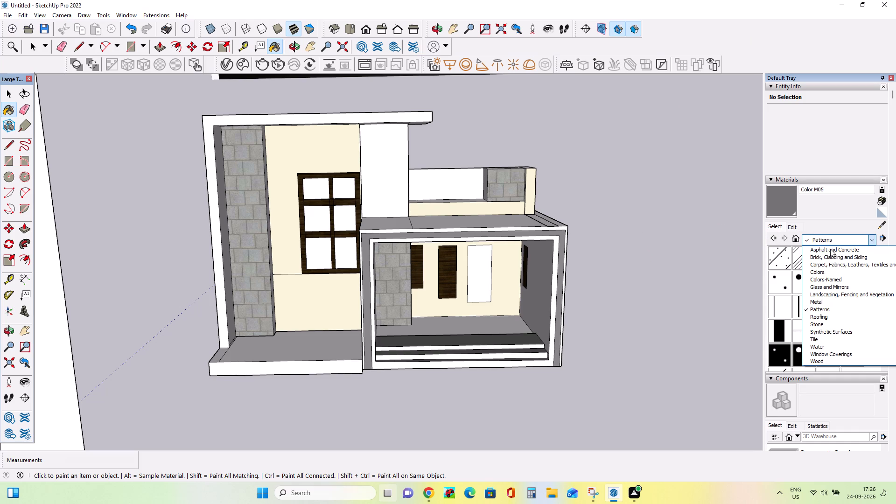
{"action": "left_click", "coordinate": [843, 325]}
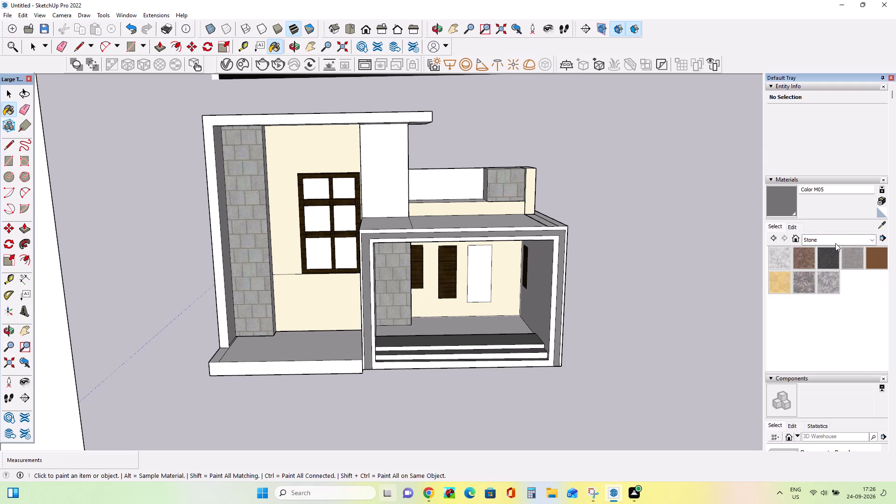
{"action": "left_click", "coordinate": [835, 243]}
{"action": "left_click", "coordinate": [842, 354]}
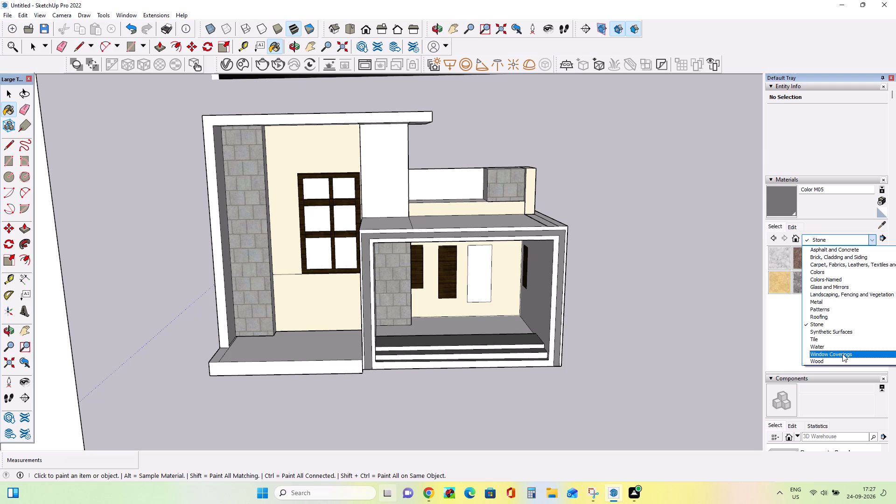
{"action": "left_click", "coordinate": [854, 238]}
{"action": "scroll", "coordinate": [850, 287], "scroll_direction": "up", "scroll_amount": 3}
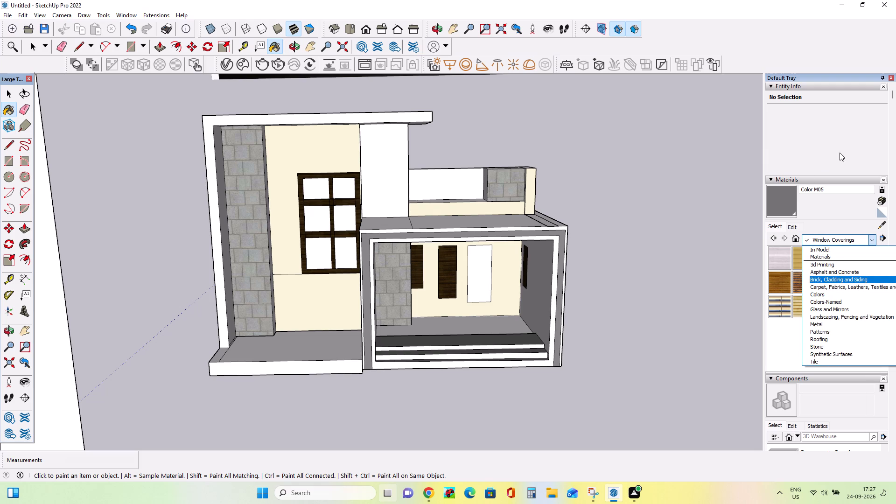
{"action": "left_click", "coordinate": [840, 264]}
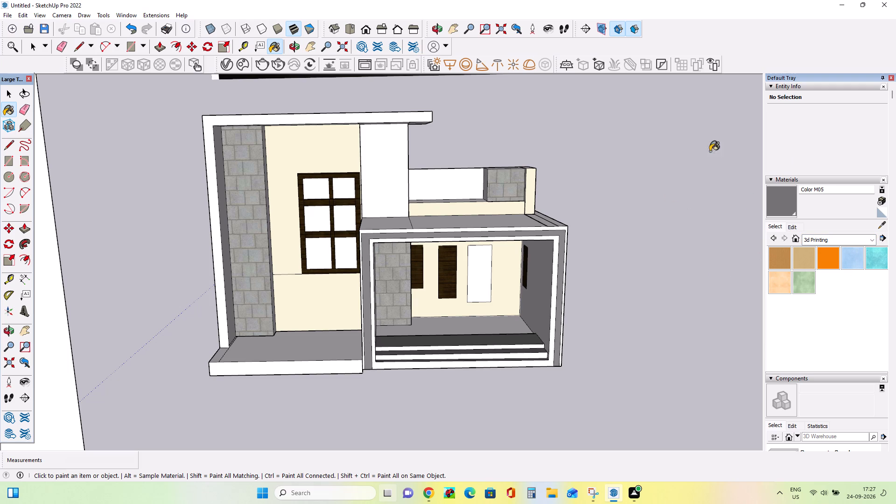
{"action": "left_click", "coordinate": [828, 243]}
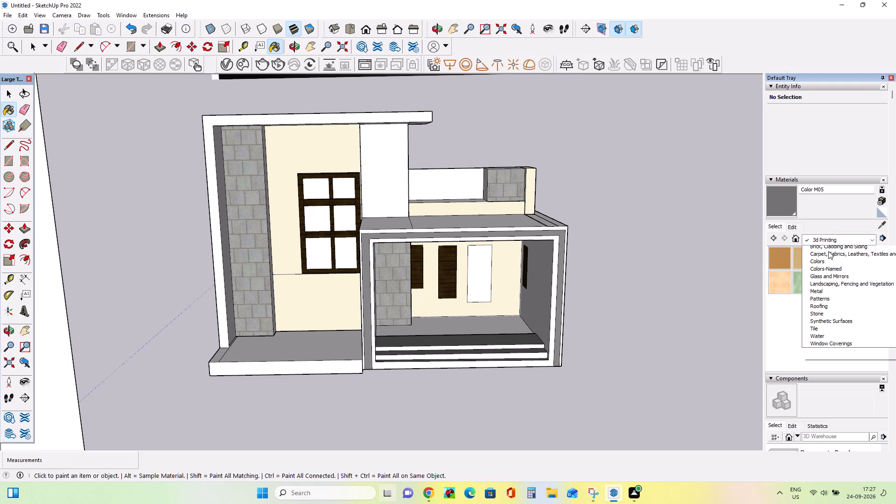
{"action": "left_click", "coordinate": [829, 257]}
{"action": "left_click", "coordinate": [839, 240]}
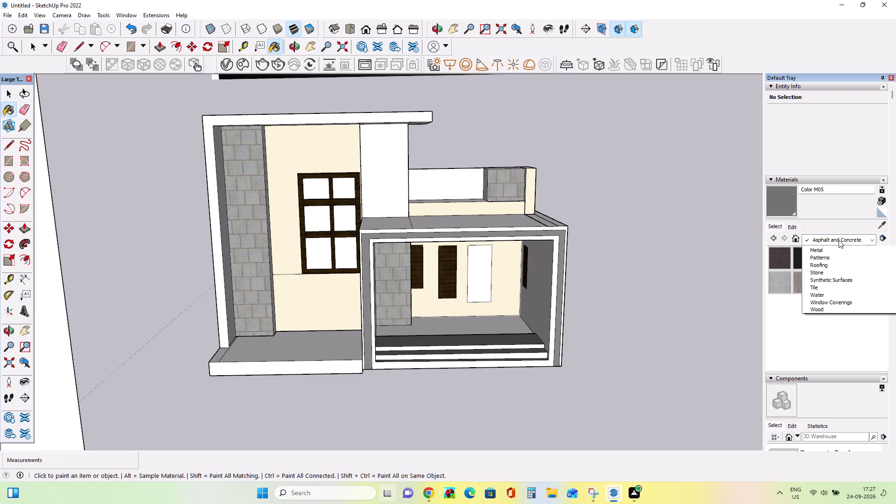
{"action": "left_click", "coordinate": [841, 266]}
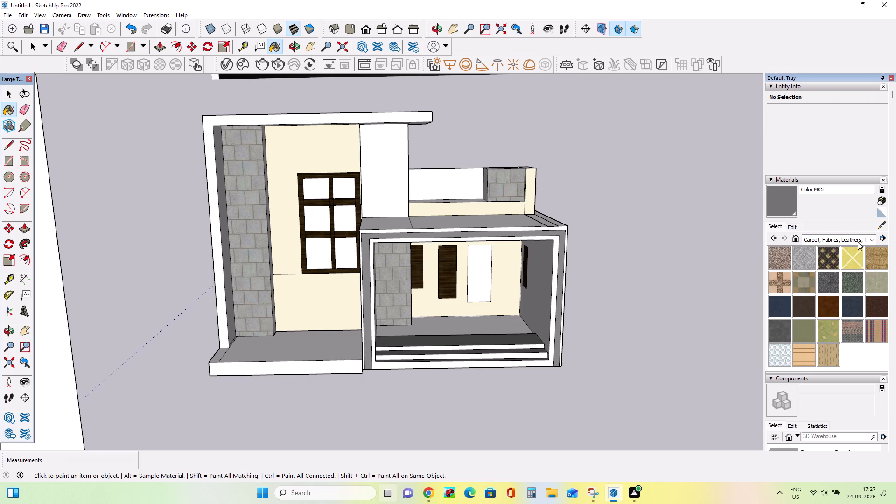
{"action": "left_click", "coordinate": [855, 240]}
{"action": "left_click", "coordinate": [847, 270]}
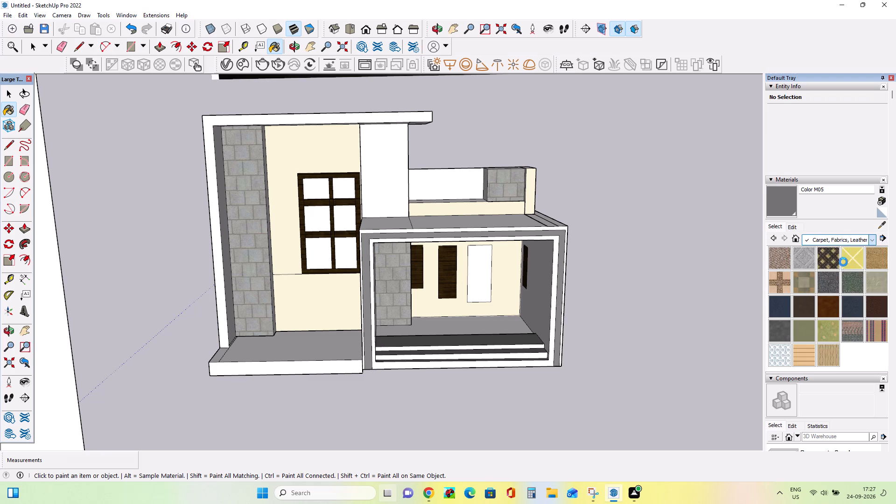
{"action": "left_click", "coordinate": [842, 237]}
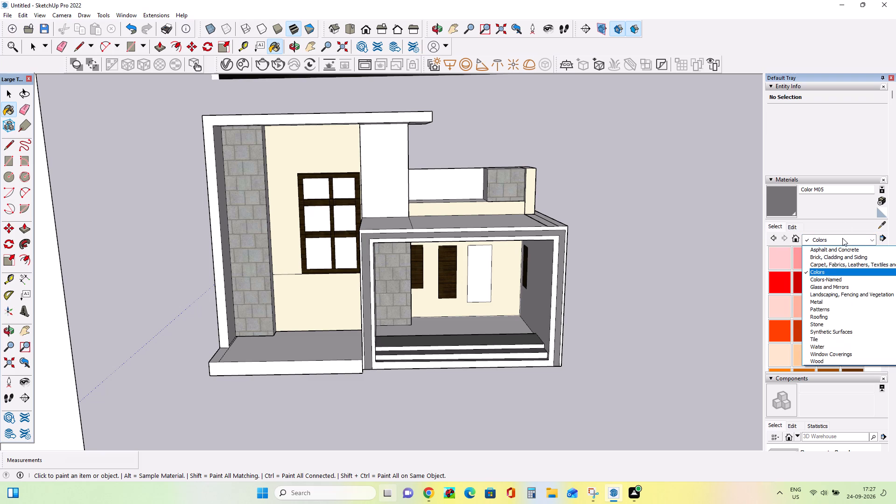
{"action": "left_click", "coordinate": [842, 280]}
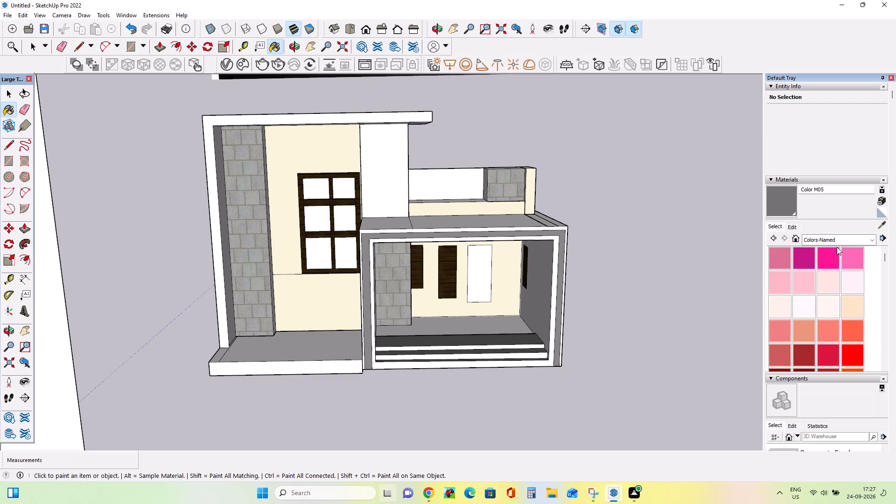
{"action": "scroll", "coordinate": [837, 303], "scroll_direction": "down", "scroll_amount": 20}
{"action": "scroll", "coordinate": [837, 303], "scroll_direction": "down", "scroll_amount": 1}
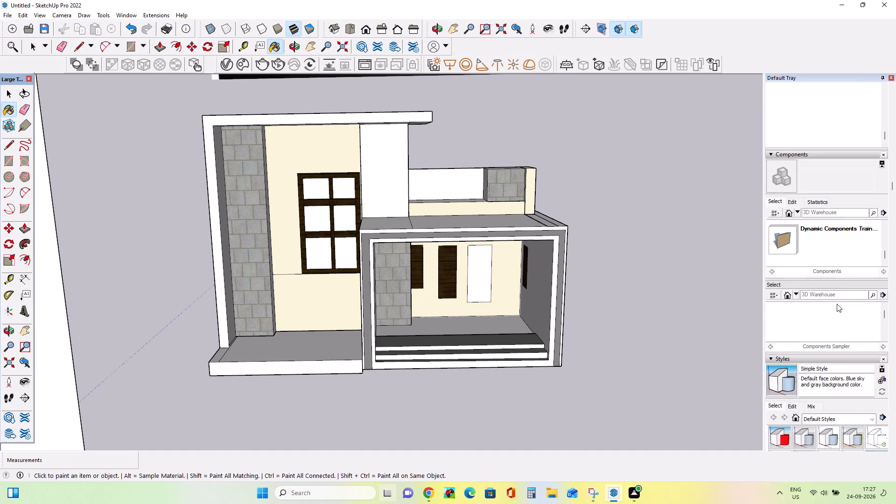
{"action": "scroll", "coordinate": [836, 302], "scroll_direction": "up", "scroll_amount": 15}
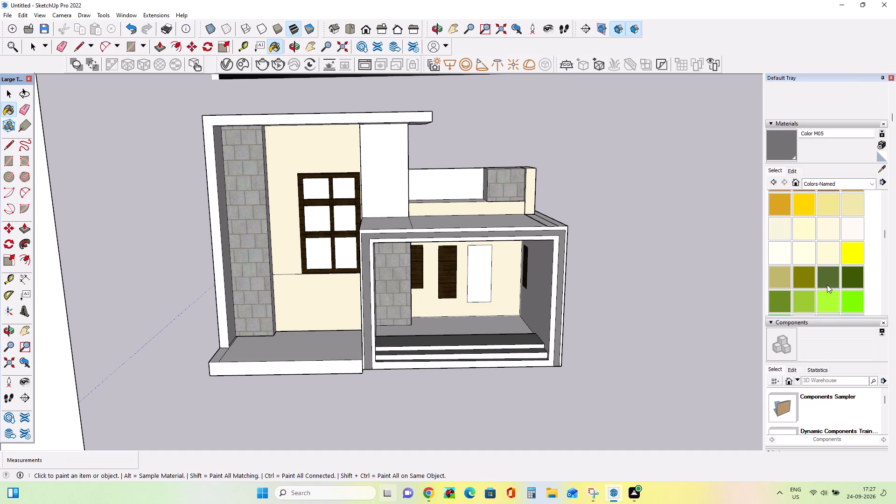
{"action": "scroll", "coordinate": [827, 283], "scroll_direction": "up", "scroll_amount": 2}
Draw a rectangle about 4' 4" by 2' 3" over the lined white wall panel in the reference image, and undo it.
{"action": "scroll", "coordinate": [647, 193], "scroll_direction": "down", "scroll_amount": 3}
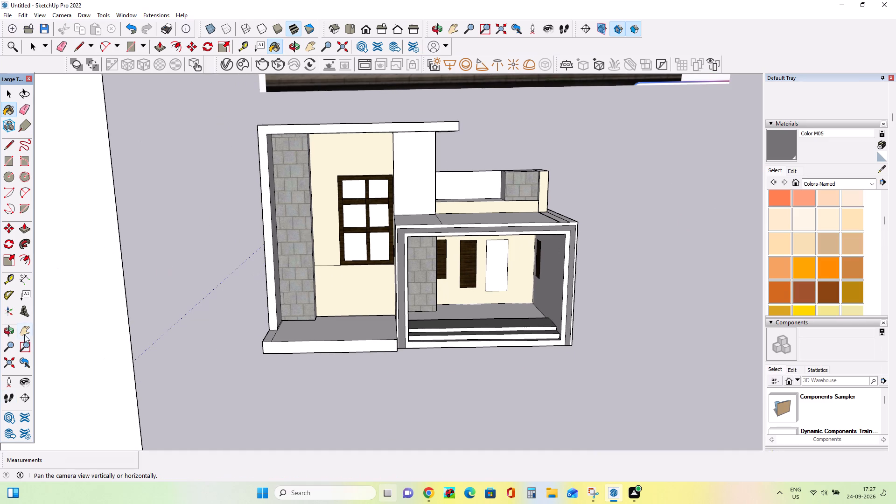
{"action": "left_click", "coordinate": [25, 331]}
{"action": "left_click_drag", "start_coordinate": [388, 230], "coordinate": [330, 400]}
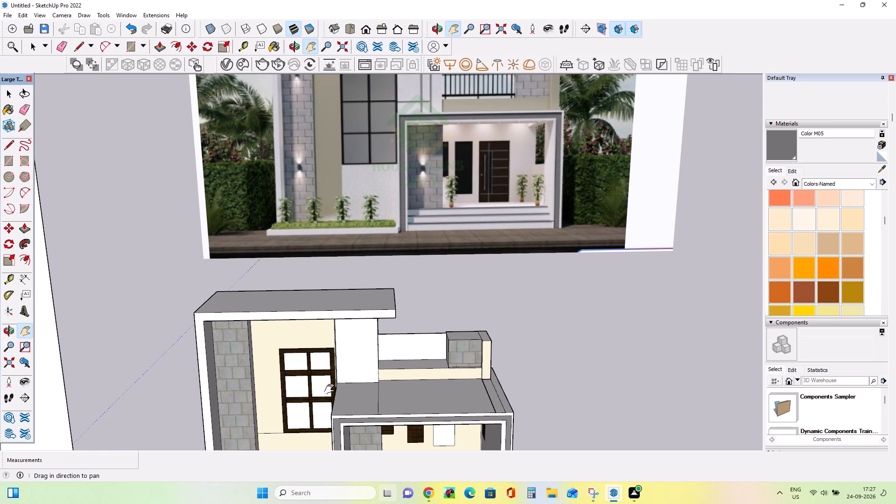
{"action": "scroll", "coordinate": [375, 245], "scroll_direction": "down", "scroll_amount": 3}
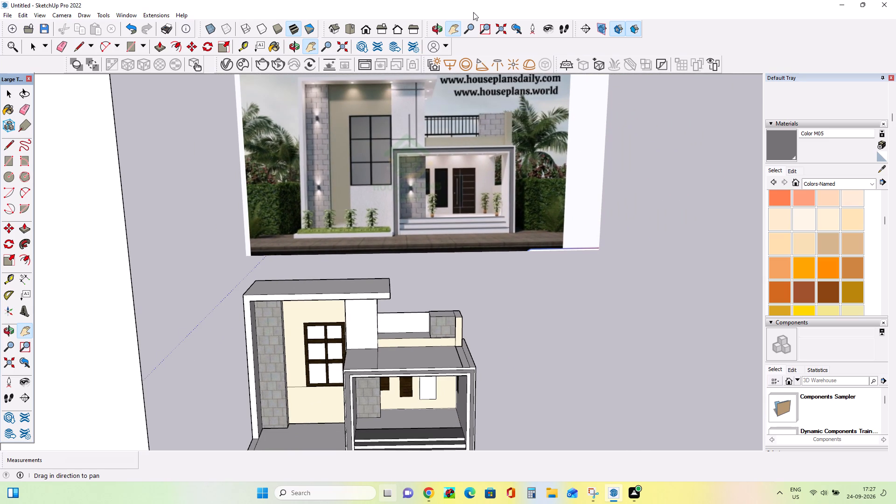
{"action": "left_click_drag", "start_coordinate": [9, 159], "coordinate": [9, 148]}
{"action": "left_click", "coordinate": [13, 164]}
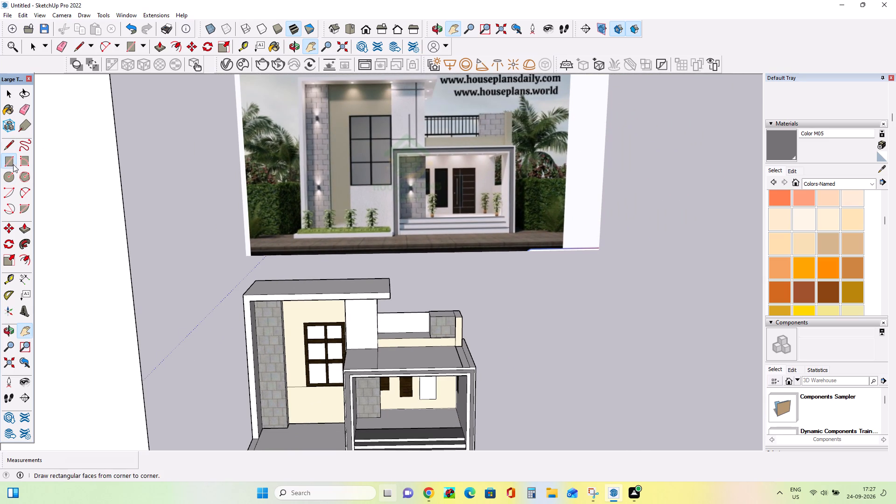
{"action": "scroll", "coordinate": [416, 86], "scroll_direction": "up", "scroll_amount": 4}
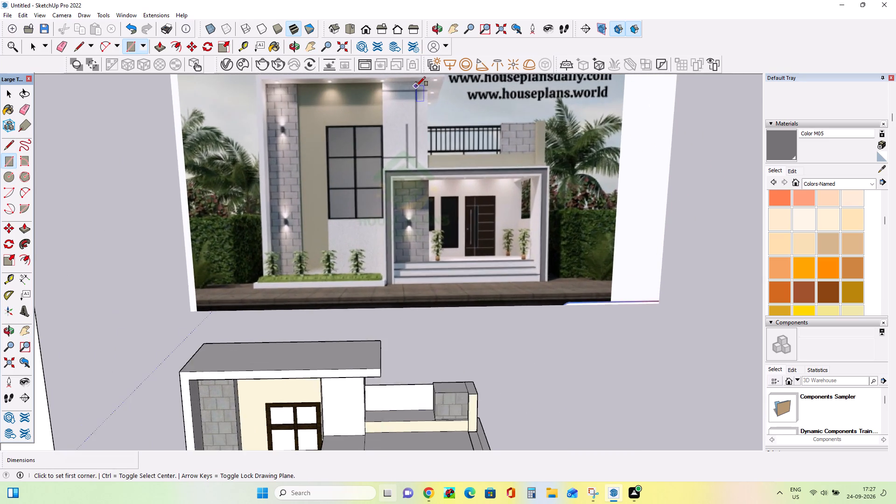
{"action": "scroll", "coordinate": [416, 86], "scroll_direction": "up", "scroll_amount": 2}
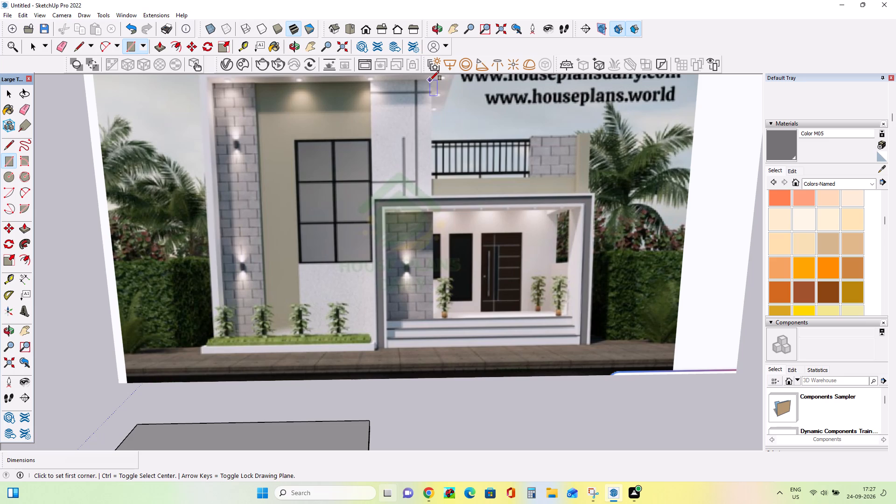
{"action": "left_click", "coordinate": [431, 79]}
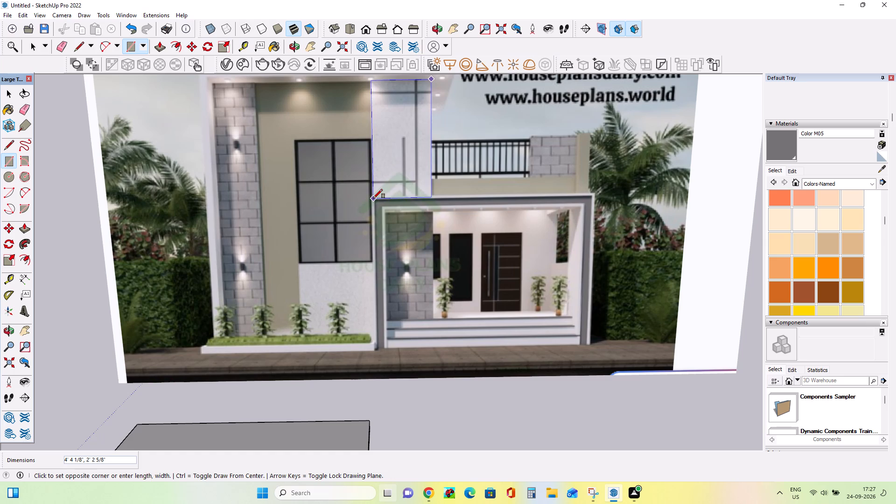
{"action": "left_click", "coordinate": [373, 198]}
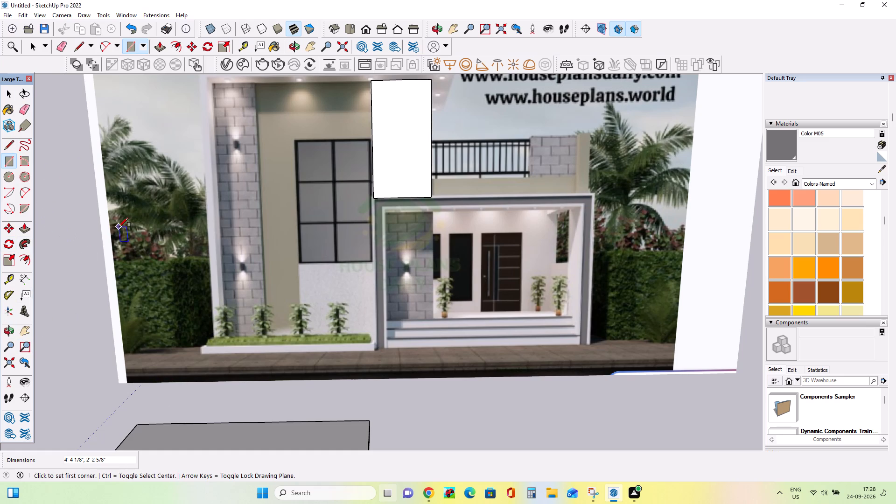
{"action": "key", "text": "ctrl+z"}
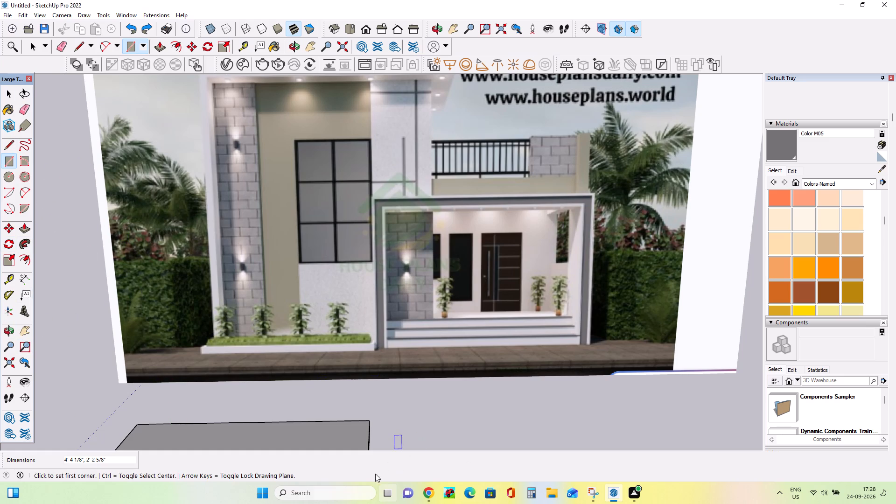
Switch to Snipping Tool and start cropping the elevation image, bringing its left edge in to the lined white wall panel.
{"action": "left_click", "coordinate": [359, 492]}
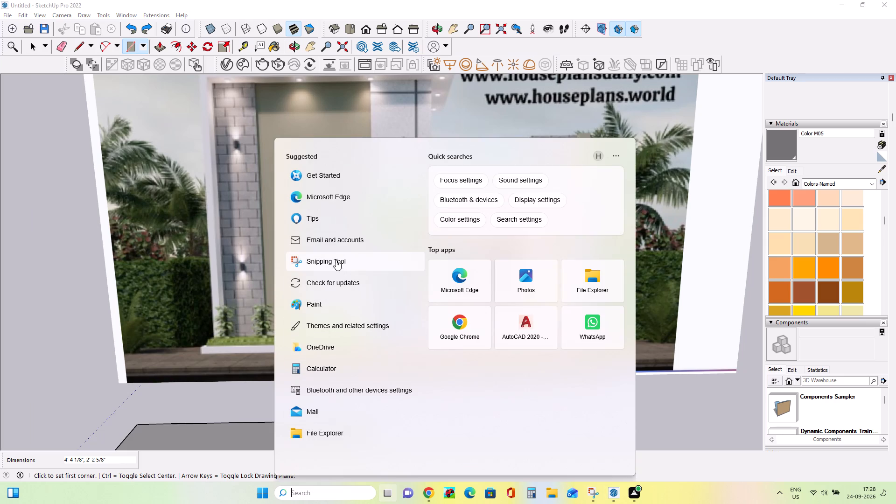
{"action": "left_click", "coordinate": [590, 497]}
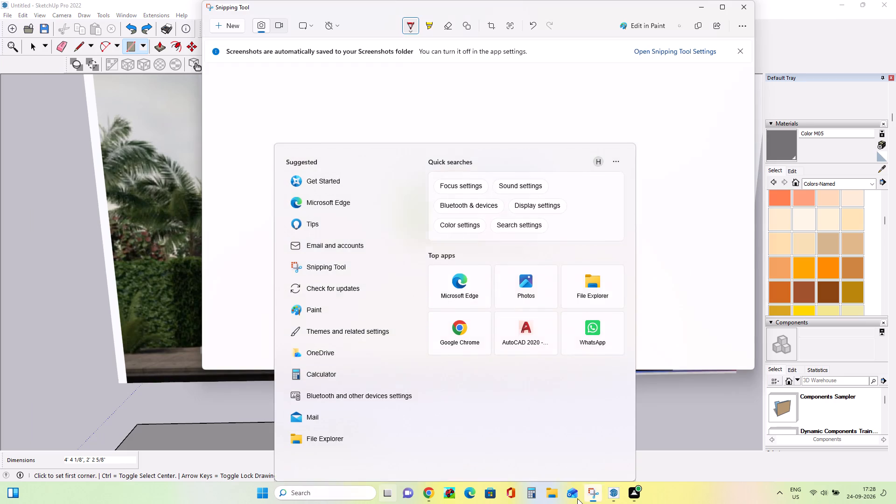
{"action": "scroll", "coordinate": [467, 157], "scroll_direction": "up", "scroll_amount": 6}
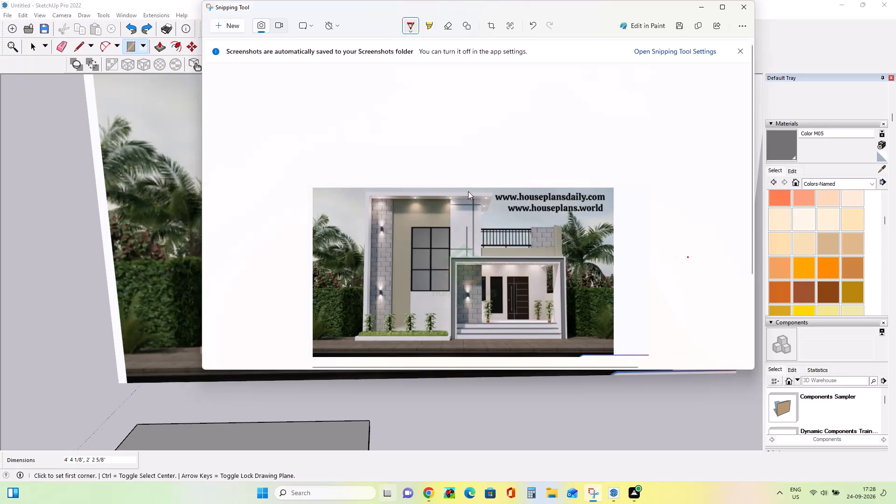
{"action": "scroll", "coordinate": [469, 197], "scroll_direction": "up", "scroll_amount": 2}
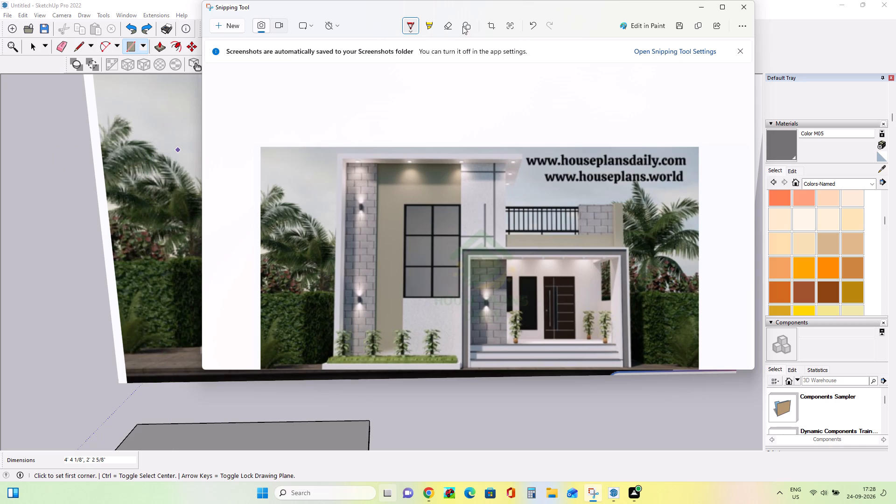
{"action": "left_click", "coordinate": [493, 27]}
{"action": "scroll", "coordinate": [467, 136], "scroll_direction": "up", "scroll_amount": 2}
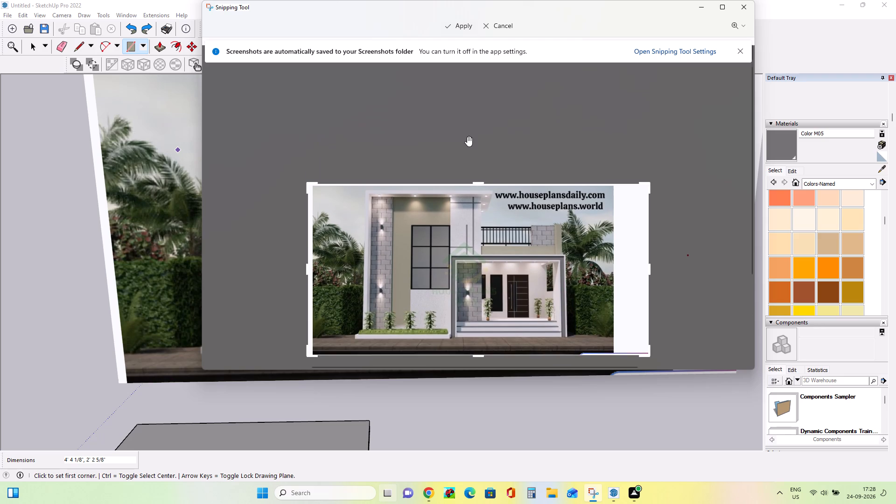
{"action": "scroll", "coordinate": [467, 136], "scroll_direction": "up", "scroll_amount": 1}
{"action": "scroll", "coordinate": [485, 191], "scroll_direction": "down", "scroll_amount": 2}
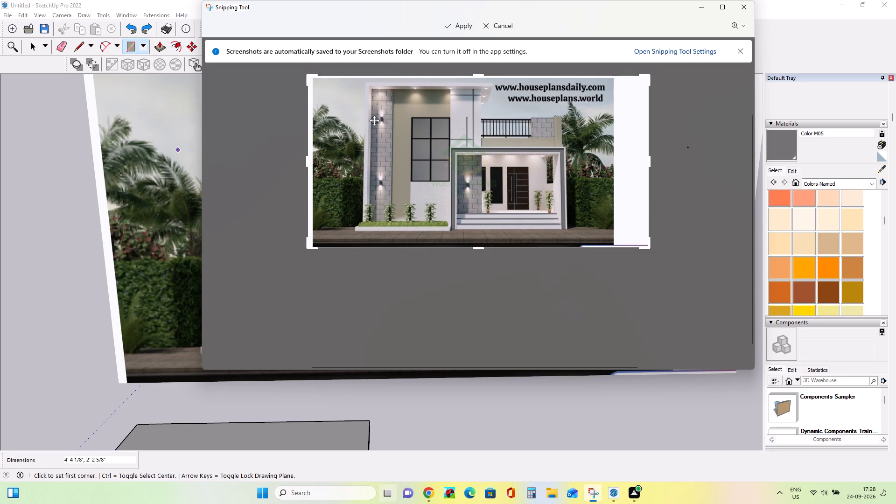
{"action": "left_click", "coordinate": [308, 162]}
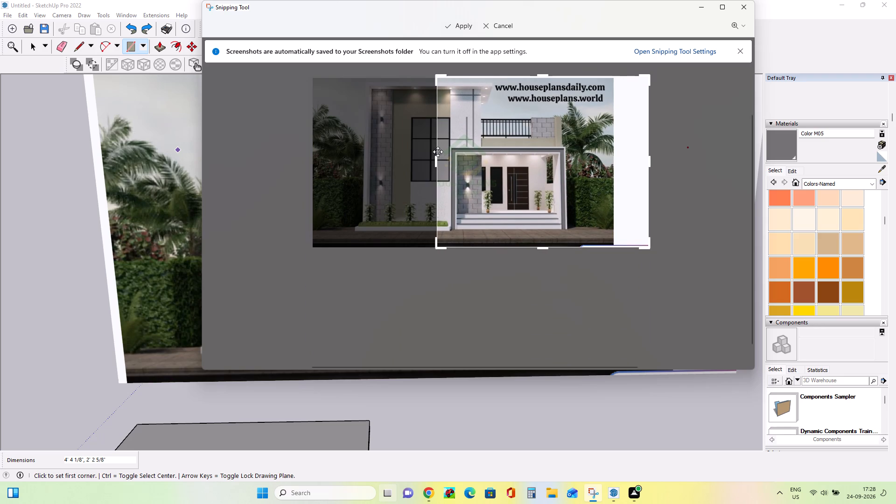
{"action": "double_click", "coordinate": [449, 151]}
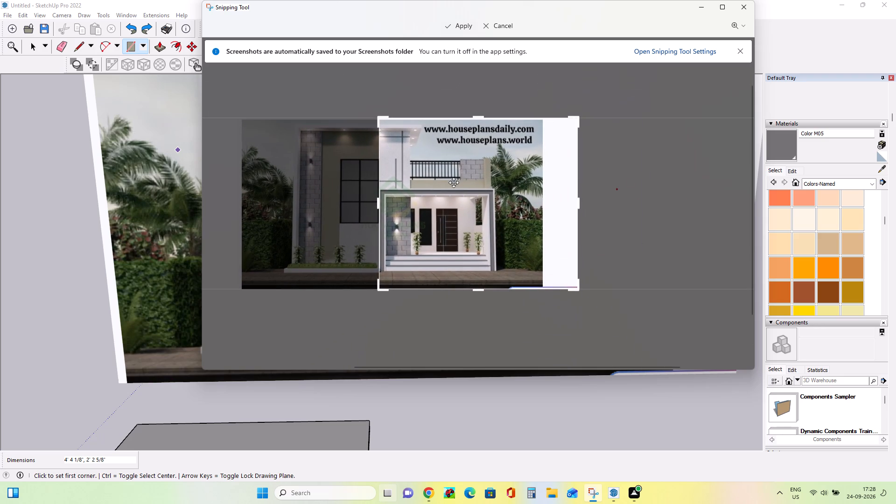
Tighten the crop's bottom, right and top edges around the lined white wall panel above the porch and apply the crop.
{"action": "left_click", "coordinate": [477, 288]}
{"action": "left_click_drag", "start_coordinate": [477, 288], "coordinate": [471, 241]}
{"action": "left_click", "coordinate": [476, 290]}
{"action": "left_click_drag", "start_coordinate": [476, 290], "coordinate": [450, 190]}
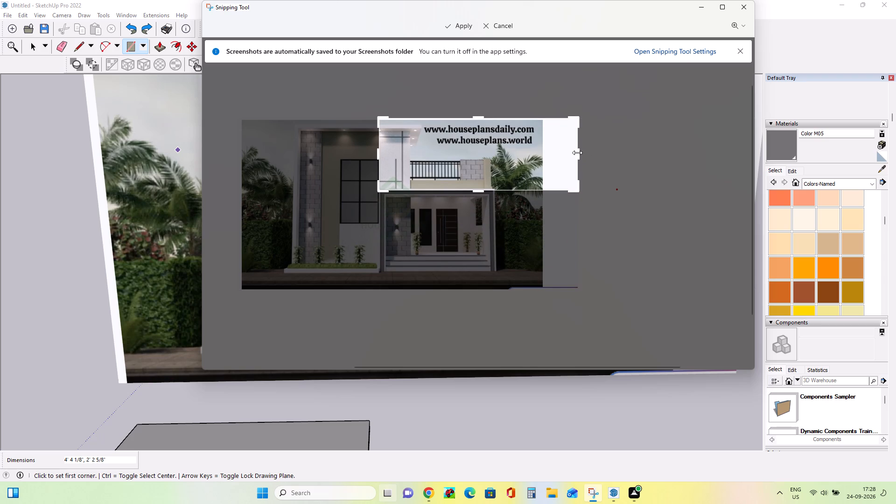
{"action": "left_click_drag", "start_coordinate": [577, 153], "coordinate": [495, 154]}
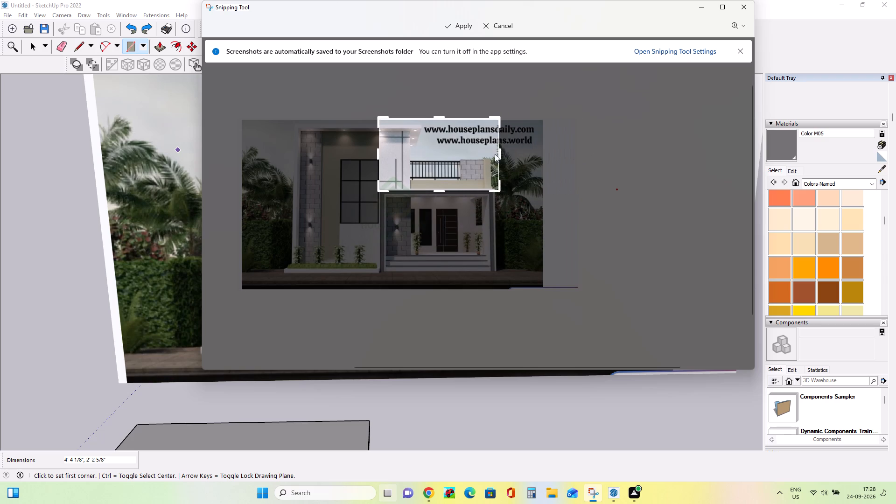
{"action": "left_click_drag", "start_coordinate": [495, 154], "coordinate": [463, 154]}
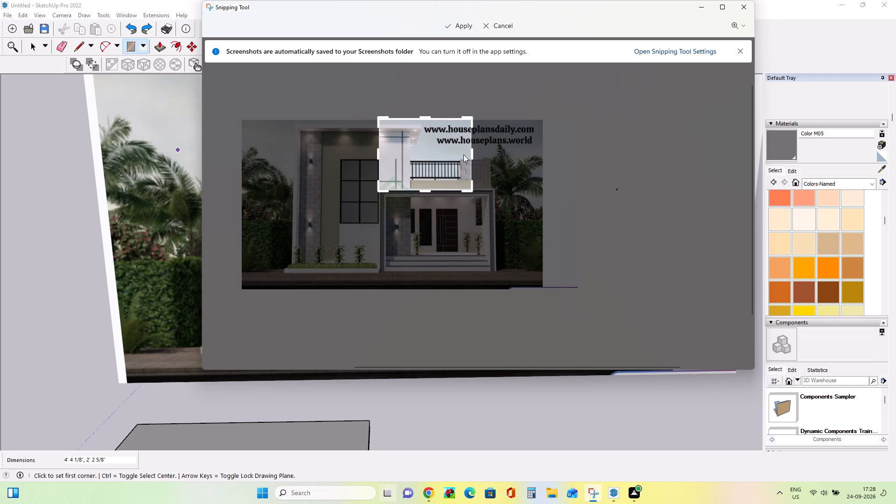
{"action": "left_click_drag", "start_coordinate": [463, 154], "coordinate": [459, 154]}
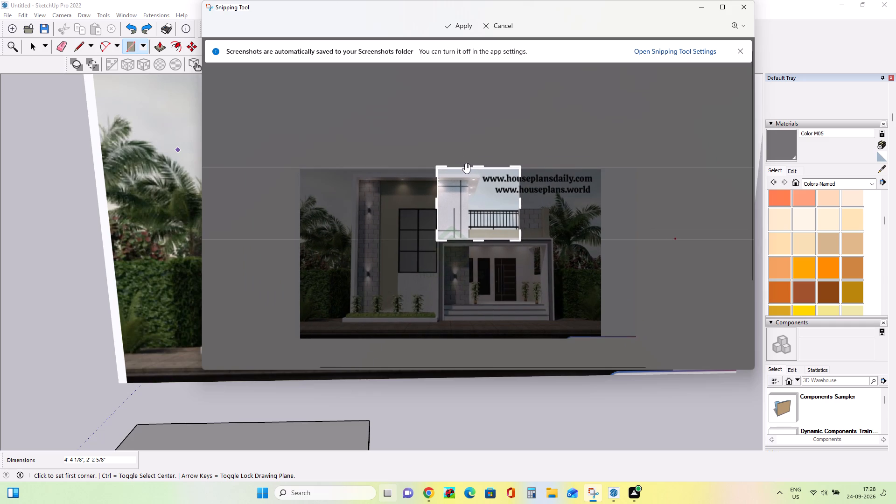
{"action": "left_click_drag", "start_coordinate": [475, 166], "coordinate": [476, 178]}
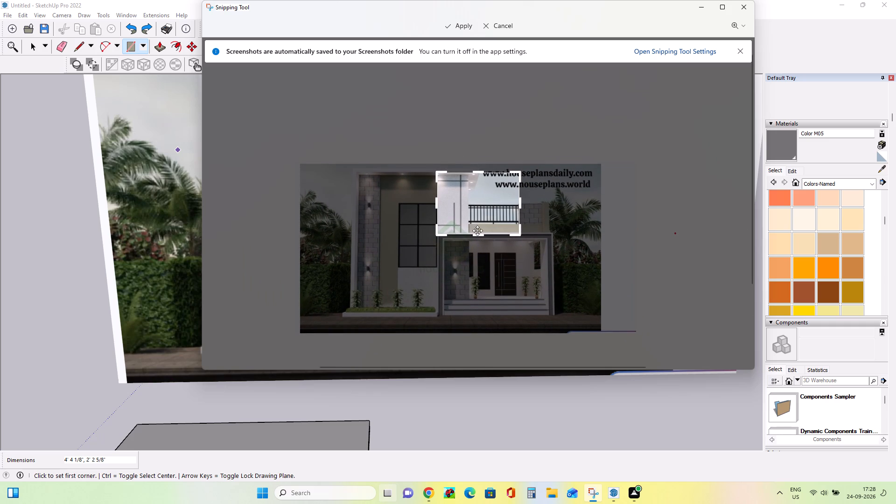
{"action": "left_click_drag", "start_coordinate": [521, 203], "coordinate": [475, 206]}
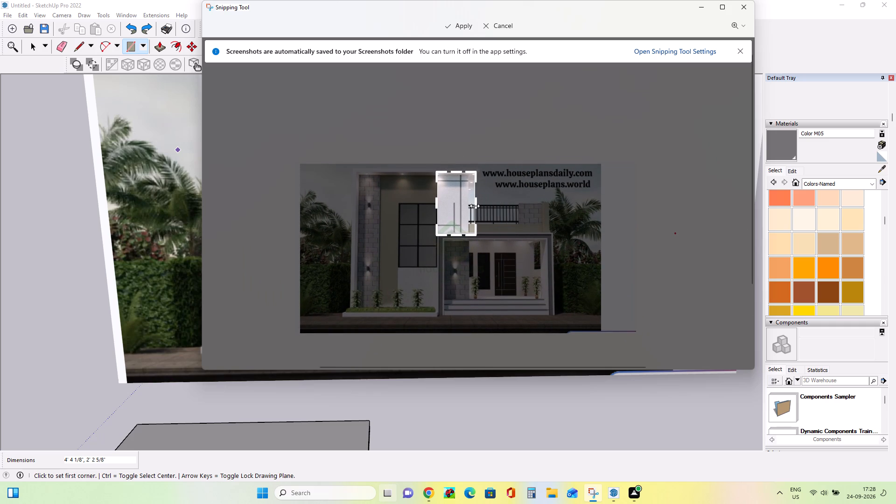
{"action": "left_click_drag", "start_coordinate": [475, 206], "coordinate": [470, 205]}
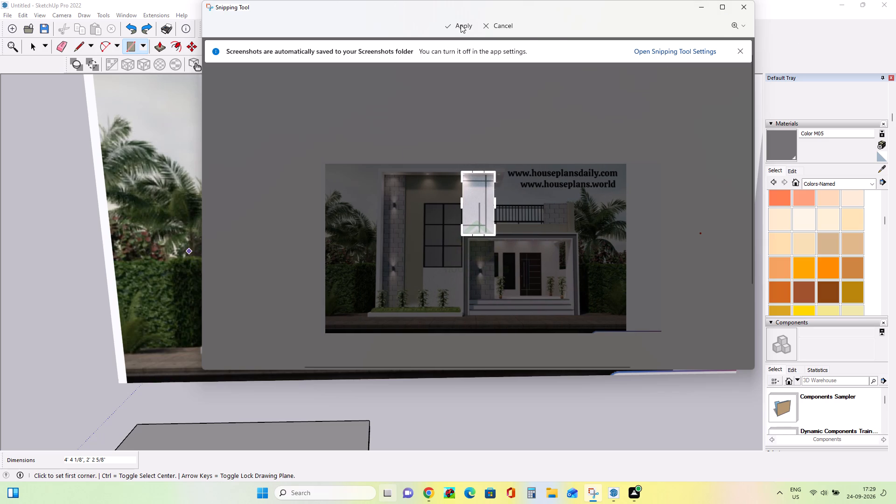
{"action": "left_click", "coordinate": [448, 26]}
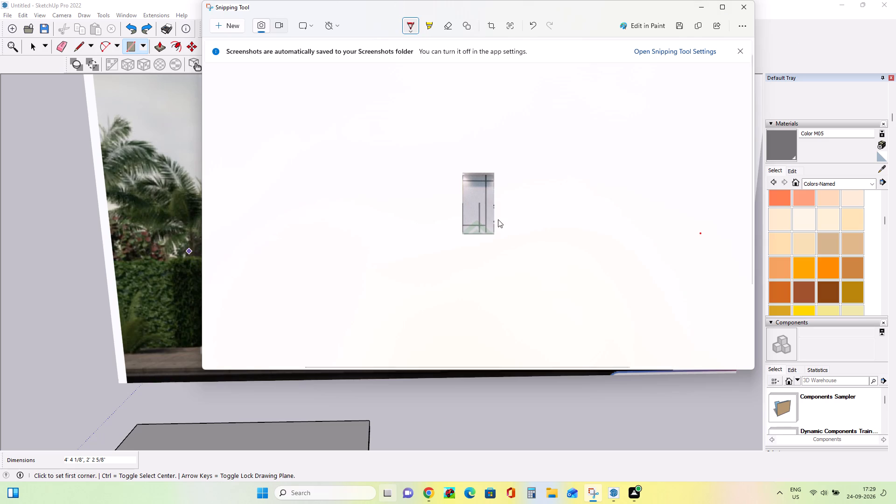
Save the cropped panel image to the Desktop as a PNG named "wall paper" and minimize Snipping Tool.
{"action": "left_click", "coordinate": [683, 28]}
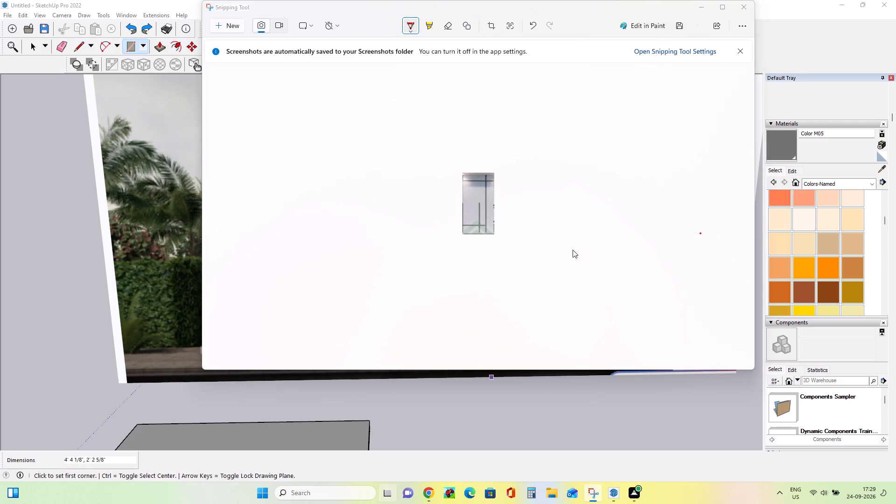
{"action": "left_click", "coordinate": [250, 95]}
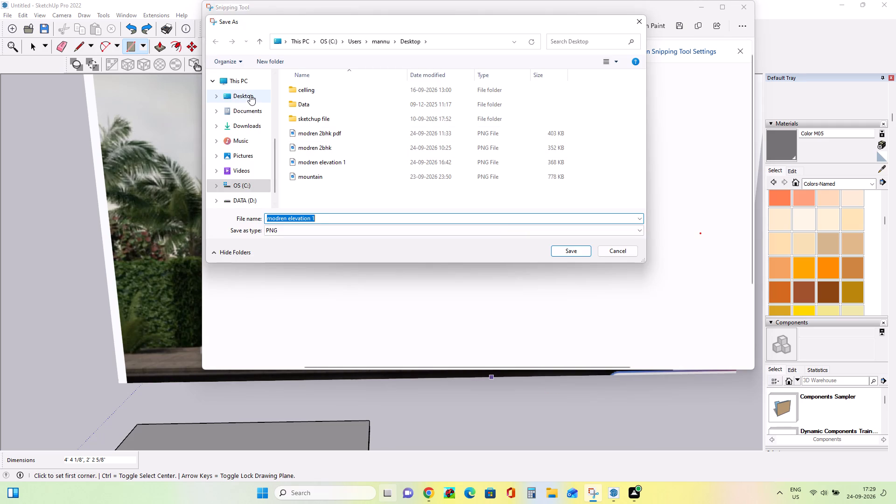
{"action": "left_click", "coordinate": [329, 215]}
{"action": "key", "text": "Delete"}
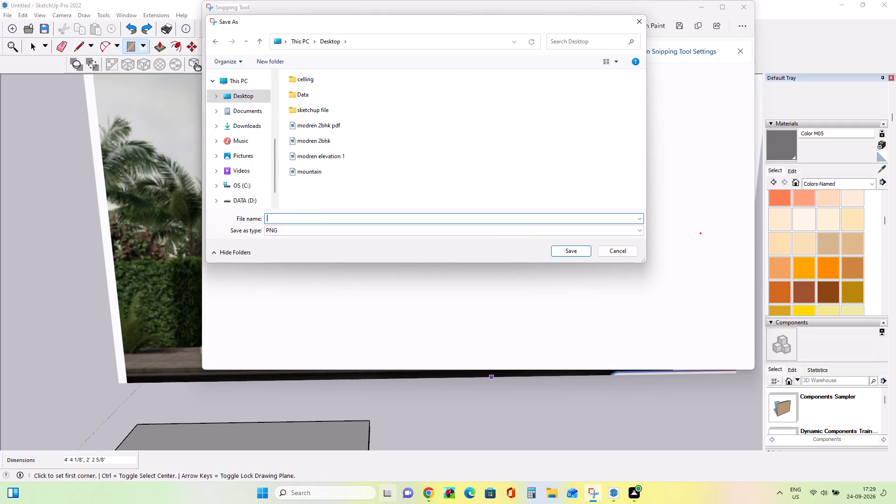
{"action": "type", "text": "wa"}
{"action": "type", "text": "ll paper"}
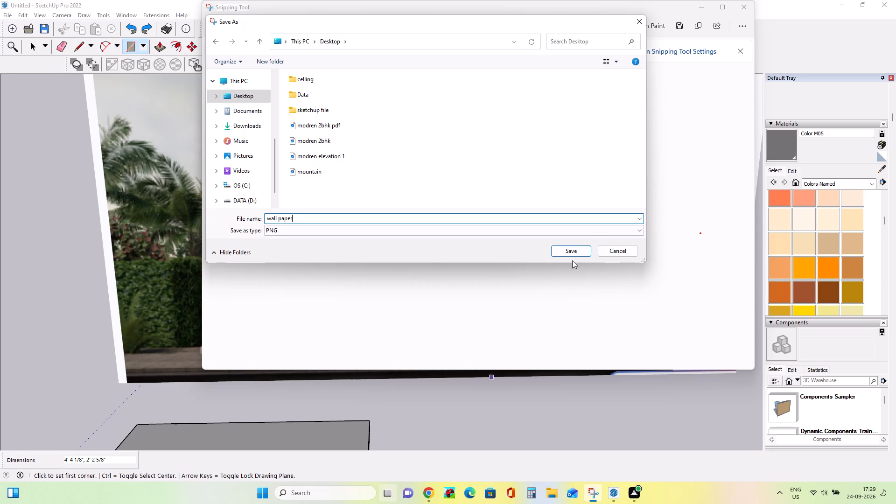
{"action": "left_click", "coordinate": [570, 251]}
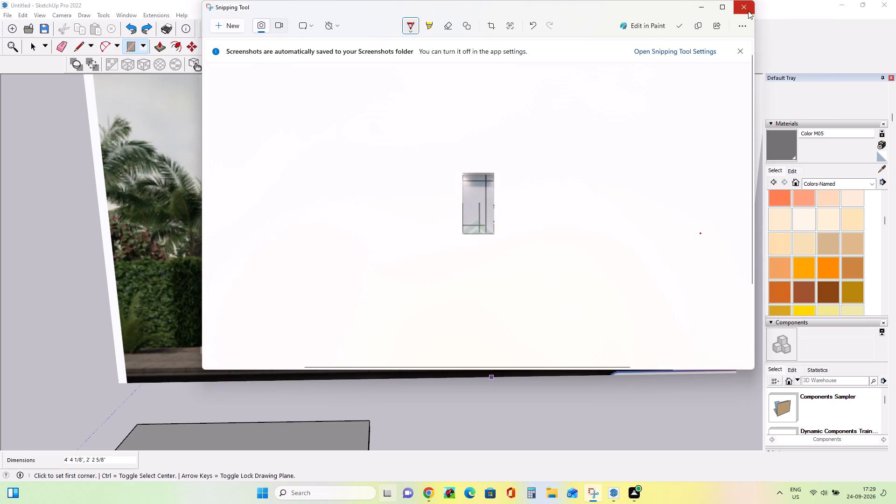
{"action": "left_click", "coordinate": [703, 7]}
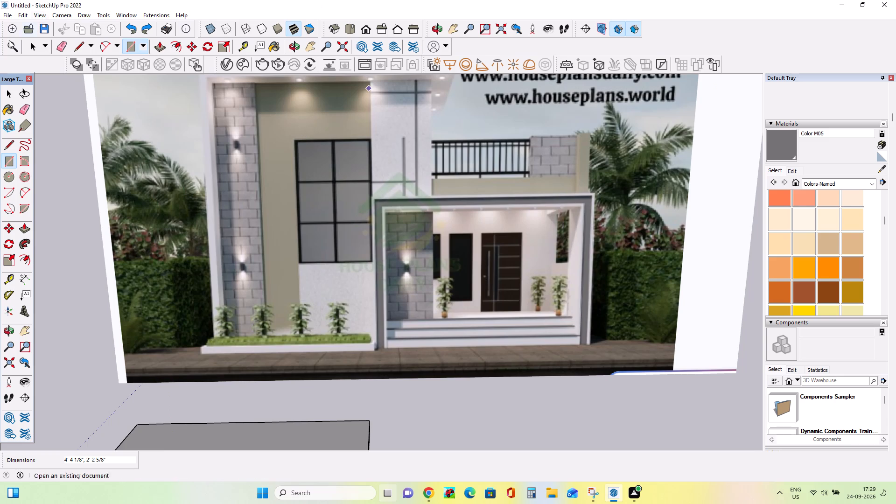
Import the Desktop picture "wall paper" as an image and fit it over the white upper wall between the window wall and the parapet.
{"action": "left_click", "coordinate": [3, 13]}
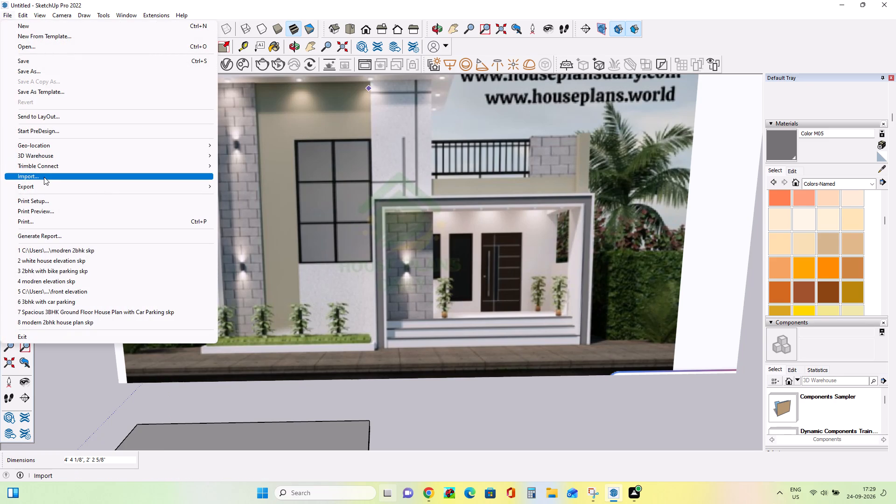
{"action": "left_click", "coordinate": [44, 177]}
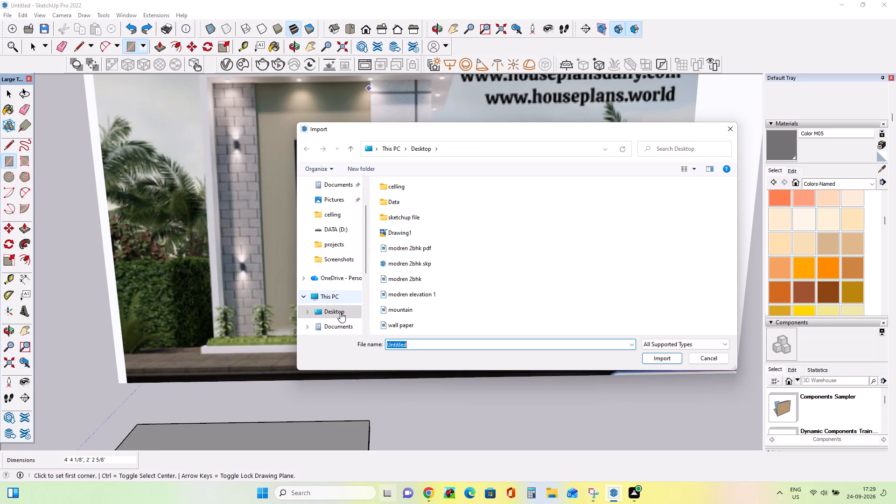
{"action": "left_click", "coordinate": [414, 325]}
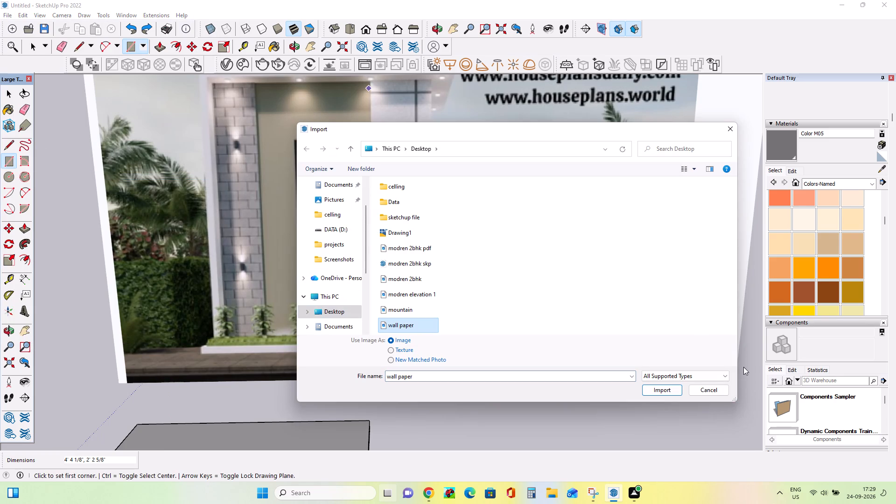
{"action": "left_click", "coordinate": [671, 391]}
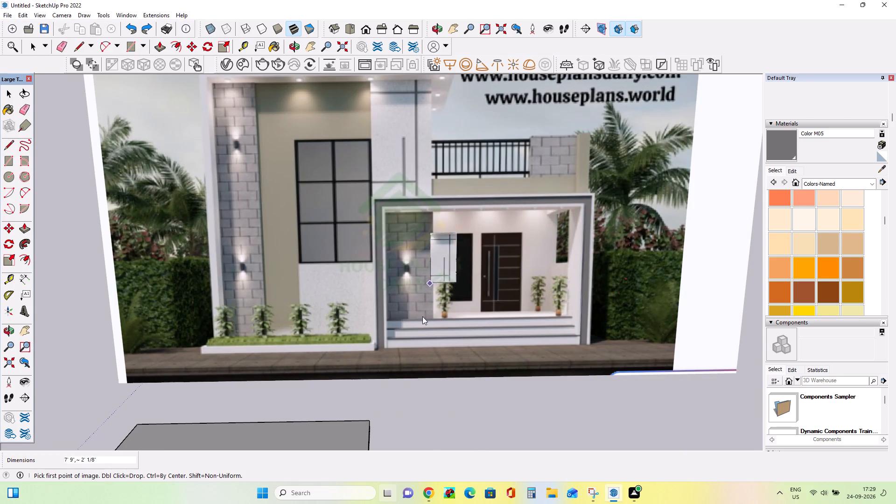
{"action": "scroll", "coordinate": [415, 331], "scroll_direction": "down", "scroll_amount": 8}
{"action": "scroll", "coordinate": [360, 439], "scroll_direction": "up", "scroll_amount": 8}
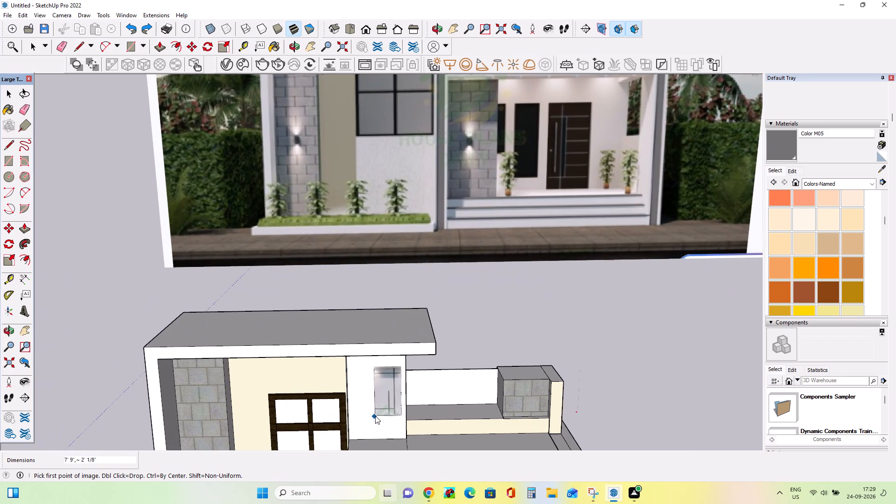
{"action": "left_click", "coordinate": [354, 438]}
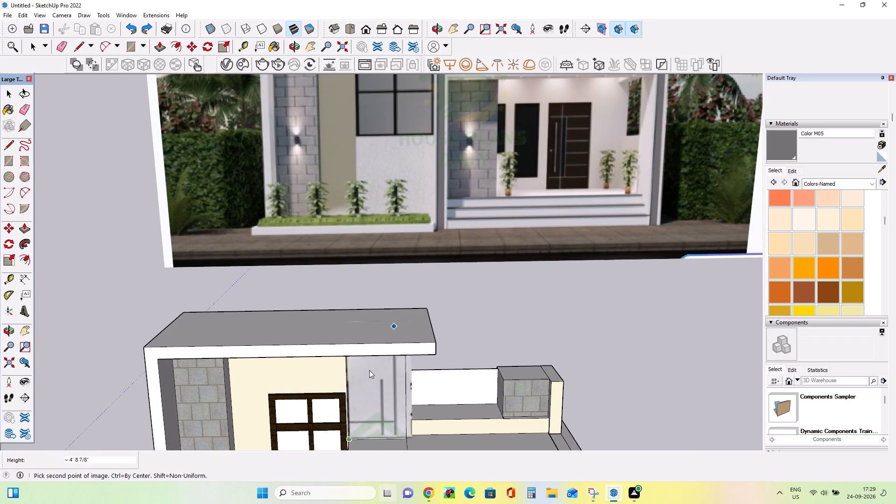
{"action": "left_click", "coordinate": [405, 357]}
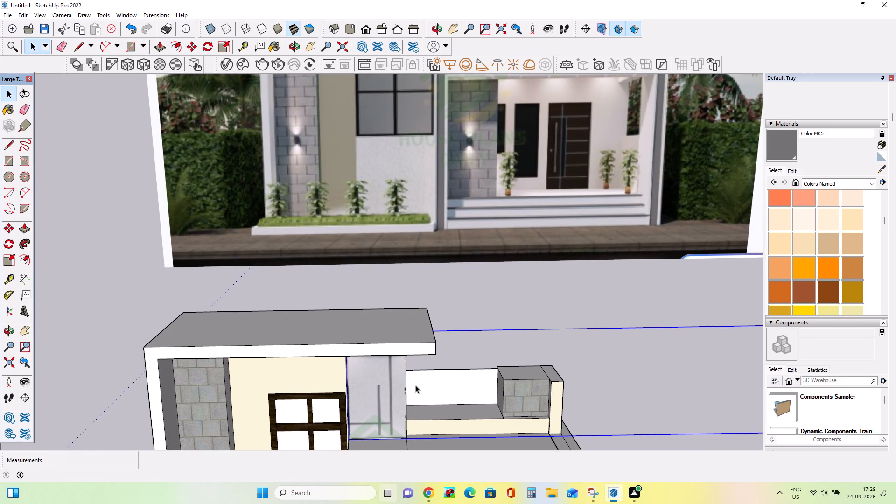
{"action": "scroll", "coordinate": [425, 404], "scroll_direction": "down", "scroll_amount": 9}
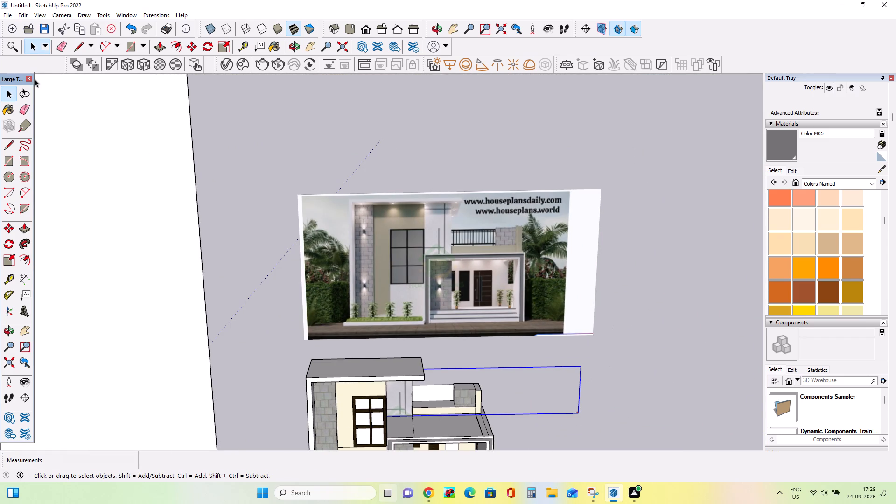
{"action": "left_click", "coordinate": [15, 98]}
{"action": "left_click", "coordinate": [211, 128]}
Examine the house model with its new wall panel image from several angles against the reference elevation.
{"action": "middle_click_drag", "start_coordinate": [393, 286], "coordinate": [366, 230]}
{"action": "scroll", "coordinate": [369, 232], "scroll_direction": "down", "scroll_amount": 4}
{"action": "scroll", "coordinate": [417, 270], "scroll_direction": "down", "scroll_amount": 3}
{"action": "middle_click_drag", "start_coordinate": [508, 379], "coordinate": [468, 401]}
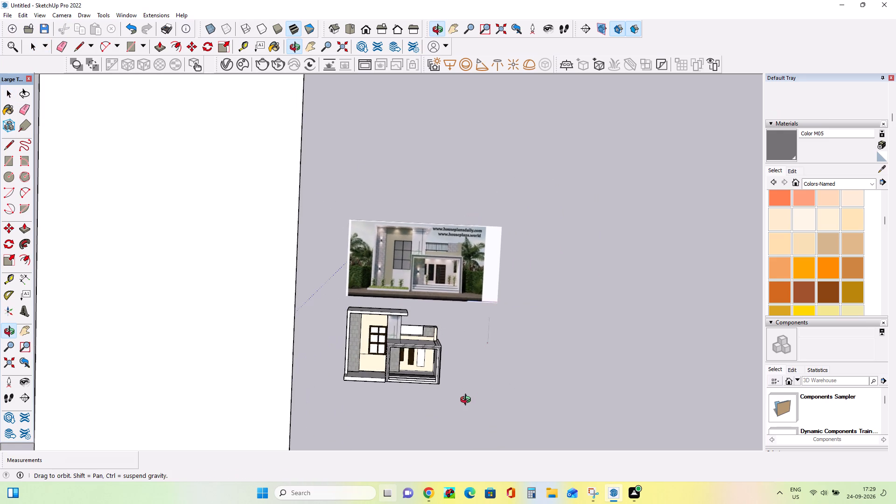
{"action": "middle_click_drag", "start_coordinate": [468, 401], "coordinate": [430, 388]}
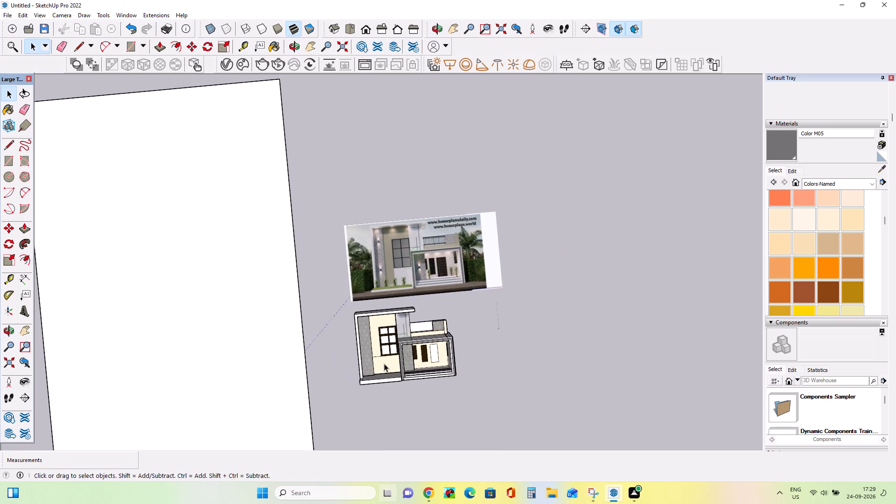
{"action": "scroll", "coordinate": [384, 361], "scroll_direction": "up", "scroll_amount": 4}
{"action": "middle_click_drag", "start_coordinate": [493, 390], "coordinate": [532, 388]}
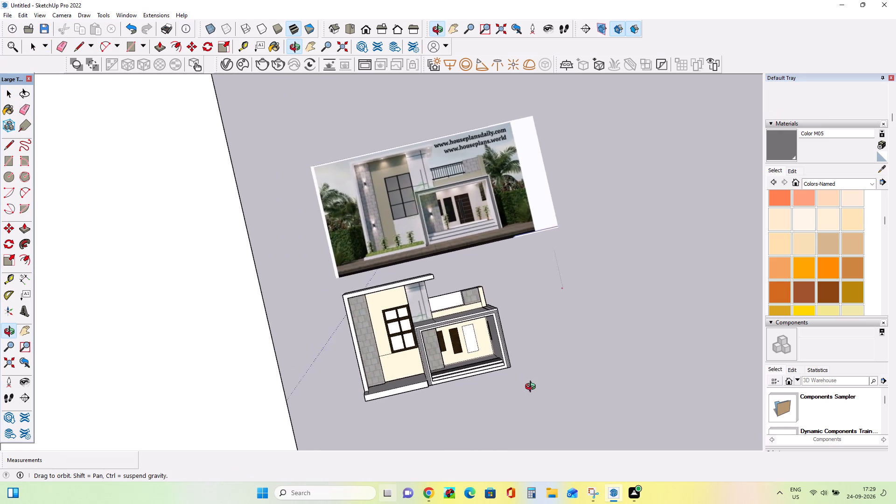
{"action": "middle_click_drag", "start_coordinate": [532, 388], "coordinate": [577, 320]}
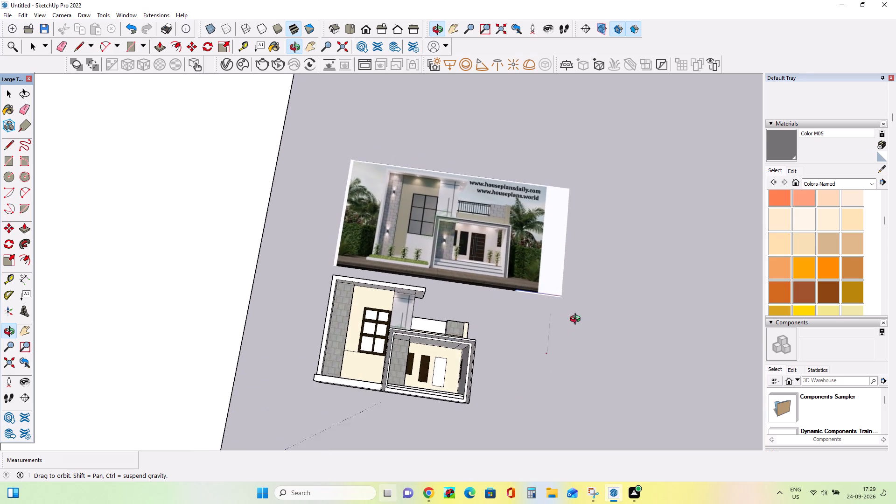
{"action": "middle_click_drag", "start_coordinate": [577, 320], "coordinate": [577, 309]}
{"action": "middle_click_drag", "start_coordinate": [278, 393], "coordinate": [311, 501]}
{"action": "middle_click_drag", "start_coordinate": [325, 409], "coordinate": [366, 421]}
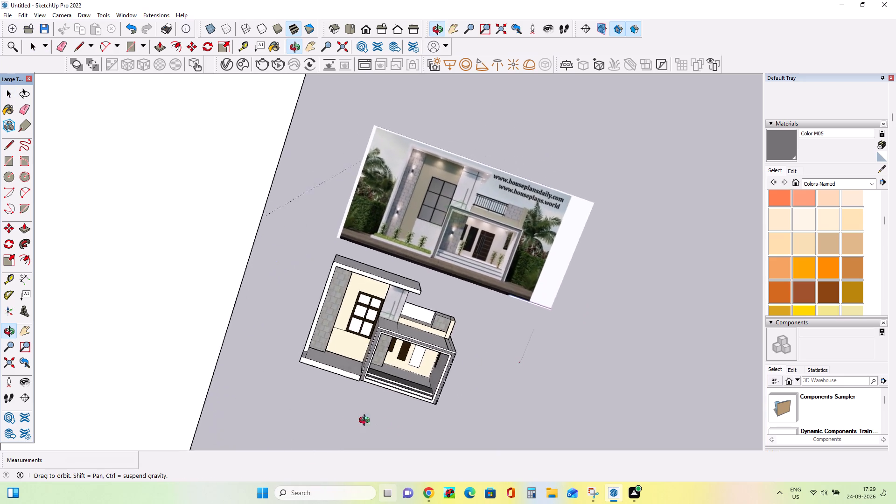
{"action": "middle_click_drag", "start_coordinate": [366, 421], "coordinate": [296, 412]}
{"action": "scroll", "coordinate": [378, 401], "scroll_direction": "up", "scroll_amount": 3}
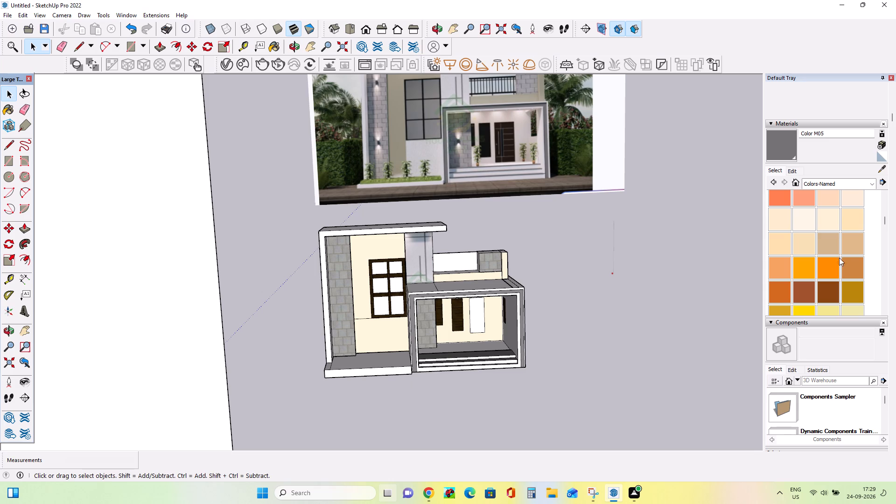
Paint the cream front wall around the window with 0128_White from the Colors-Named collection.
{"action": "scroll", "coordinate": [813, 286], "scroll_direction": "down", "scroll_amount": 3}
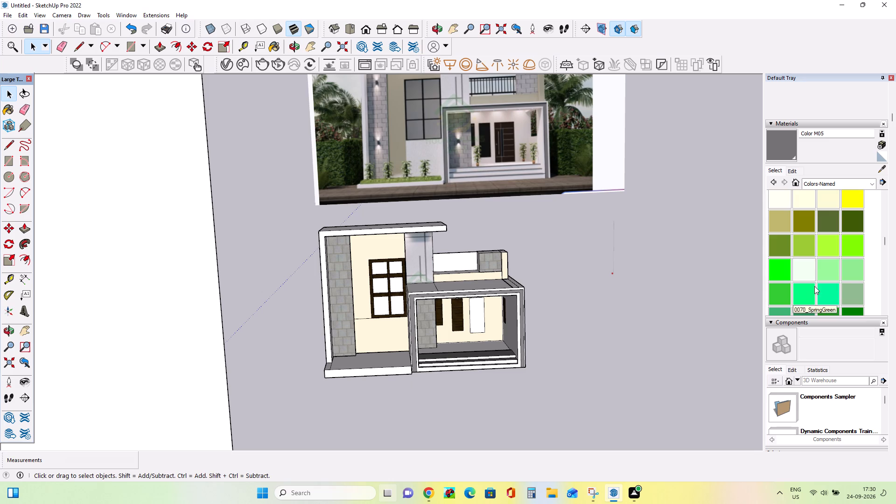
{"action": "scroll", "coordinate": [814, 286], "scroll_direction": "down", "scroll_amount": 3}
{"action": "scroll", "coordinate": [814, 286], "scroll_direction": "up", "scroll_amount": 2}
{"action": "scroll", "coordinate": [814, 286], "scroll_direction": "down", "scroll_amount": 2}
{"action": "scroll", "coordinate": [814, 286], "scroll_direction": "up", "scroll_amount": 1}
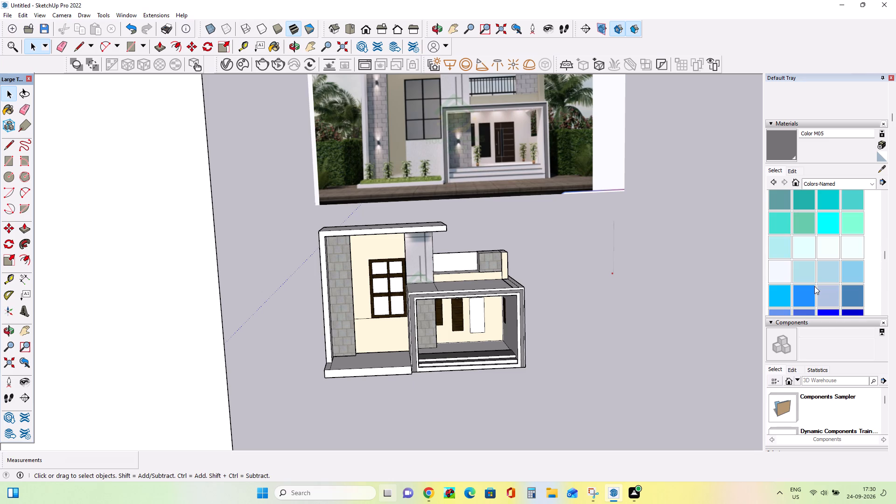
{"action": "scroll", "coordinate": [814, 286], "scroll_direction": "down", "scroll_amount": 3}
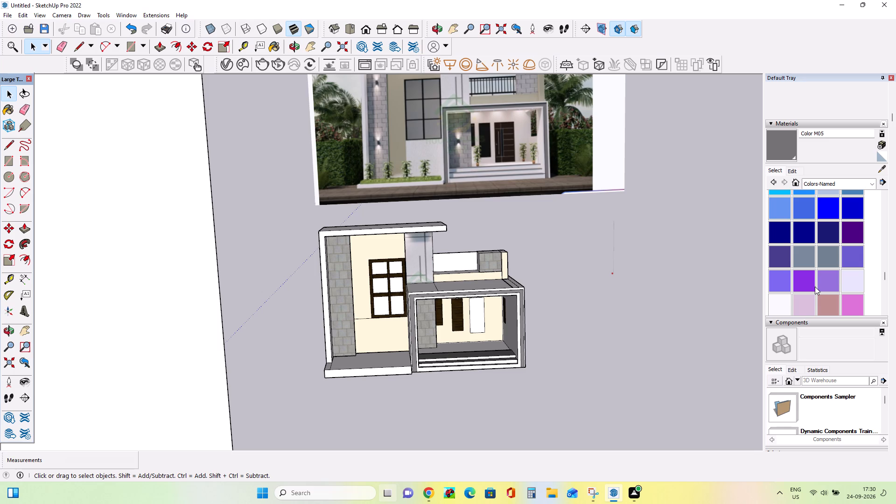
{"action": "left_click", "coordinate": [839, 301]}
{"action": "scroll", "coordinate": [812, 303], "scroll_direction": "down", "scroll_amount": 1}
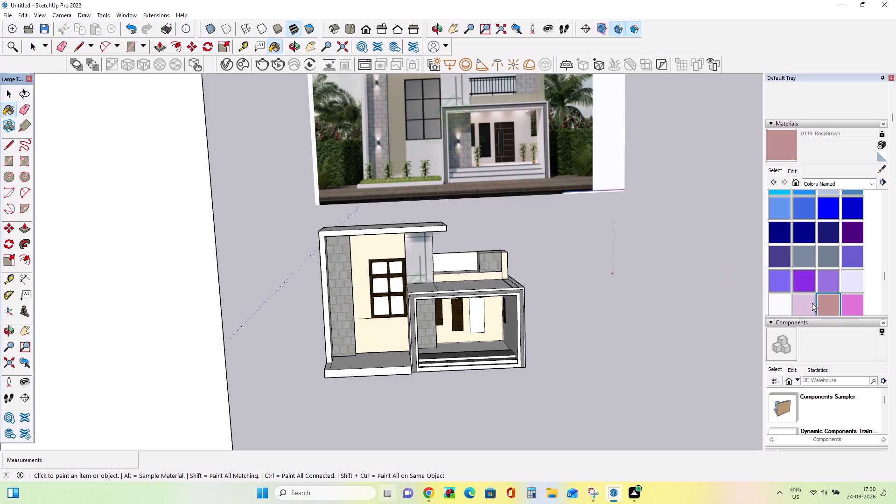
{"action": "scroll", "coordinate": [812, 303], "scroll_direction": "down", "scroll_amount": 1}
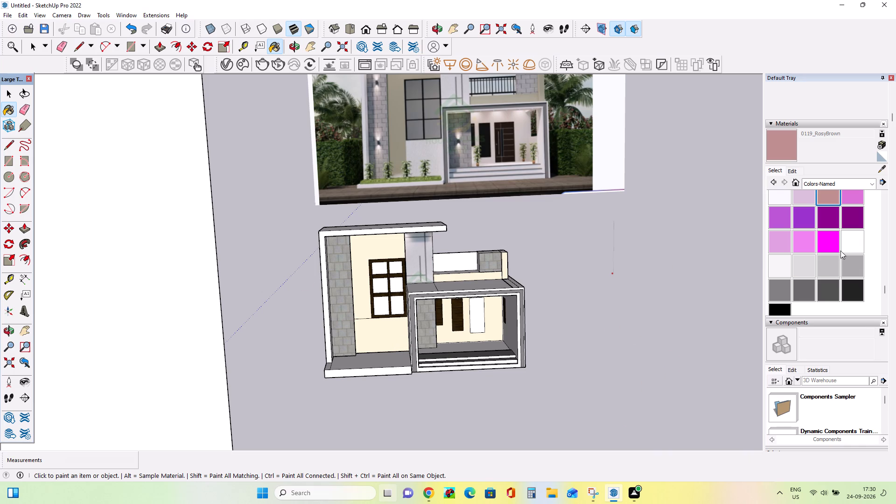
{"action": "left_click", "coordinate": [867, 237]}
{"action": "left_click", "coordinate": [852, 243]}
{"action": "left_click", "coordinate": [373, 340]}
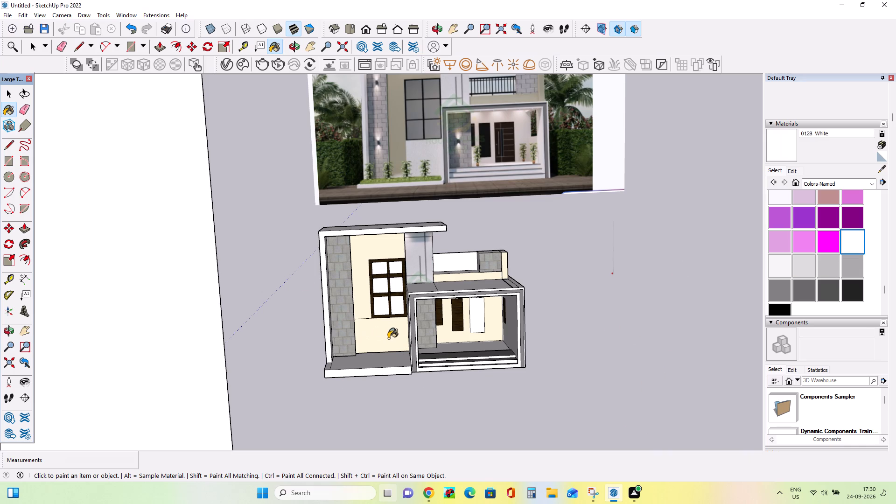
{"action": "left_click", "coordinate": [388, 337]}
Draw a line of about 9/16" from the window frame's lower corner to the adjacent porch wall edge, closing the dividing line below the window.
{"action": "scroll", "coordinate": [389, 333], "scroll_direction": "up", "scroll_amount": 6}
{"action": "scroll", "coordinate": [391, 334], "scroll_direction": "down", "scroll_amount": 2}
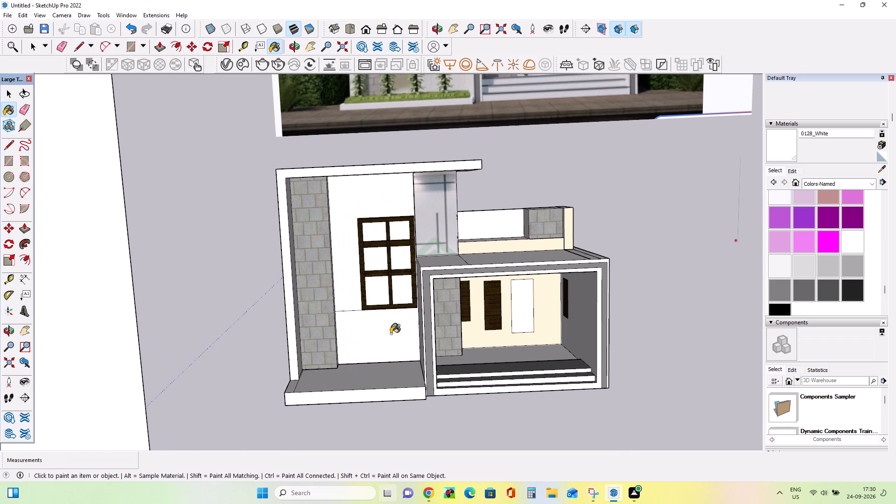
{"action": "scroll", "coordinate": [387, 322], "scroll_direction": "down", "scroll_amount": 3}
{"action": "scroll", "coordinate": [393, 327], "scroll_direction": "up", "scroll_amount": 12}
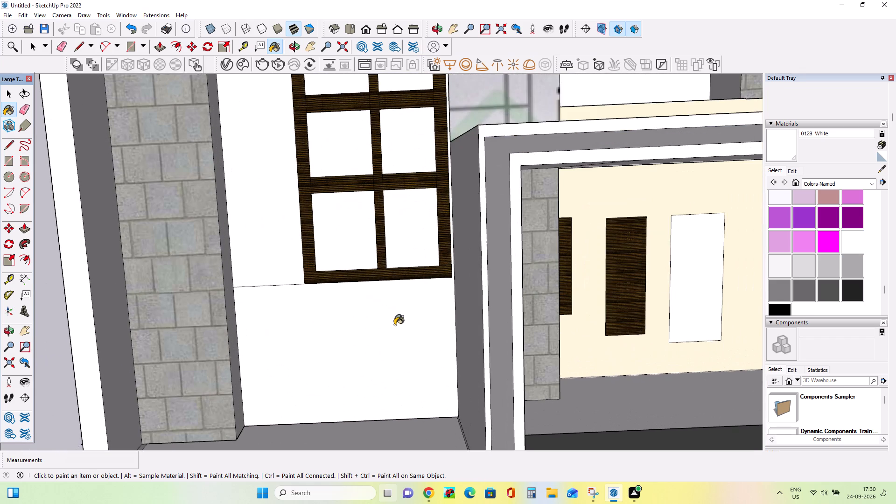
{"action": "left_click", "coordinate": [12, 141]}
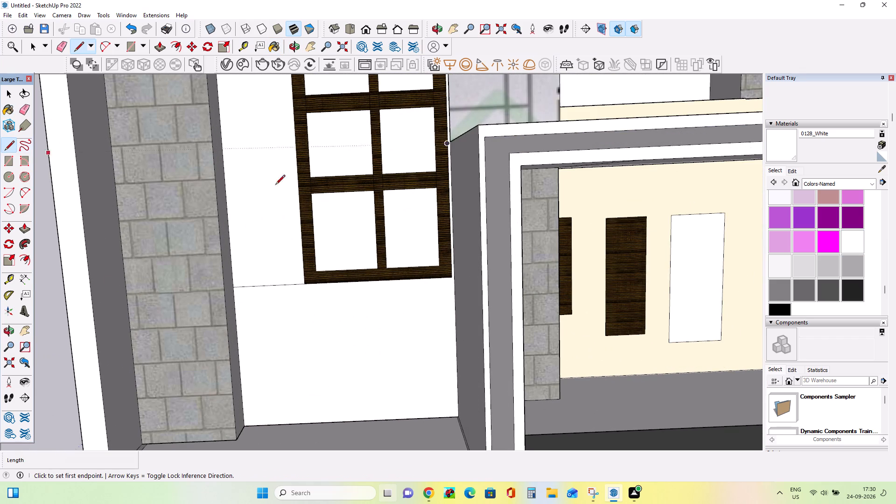
{"action": "left_click", "coordinate": [452, 280]}
{"action": "scroll", "coordinate": [455, 280], "scroll_direction": "up", "scroll_amount": 13}
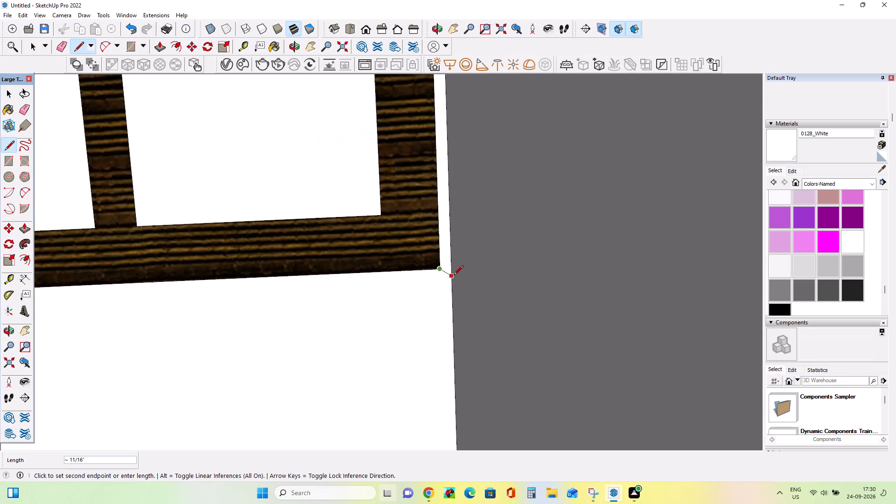
{"action": "scroll", "coordinate": [454, 276], "scroll_direction": "up", "scroll_amount": 5}
{"action": "left_click", "coordinate": [451, 267]}
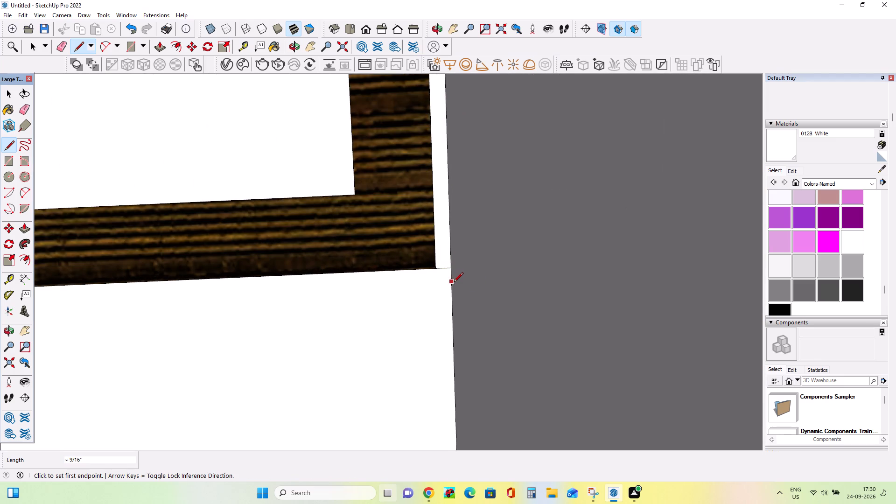
{"action": "scroll", "coordinate": [455, 280], "scroll_direction": "down", "scroll_amount": 20}
{"action": "scroll", "coordinate": [455, 280], "scroll_direction": "down", "scroll_amount": 8}
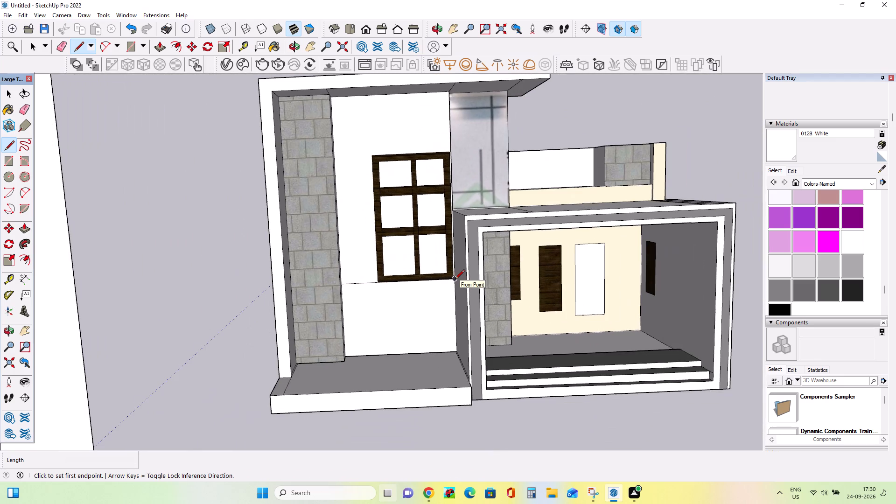
Browse the material collections and paint the white front wall around the window with the beige Material2 from the In Model collection.
{"action": "left_click", "coordinate": [822, 185]}
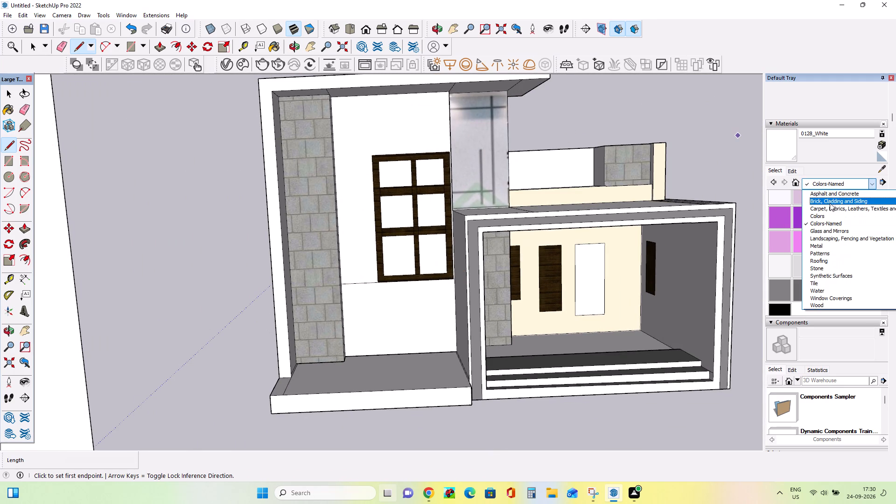
{"action": "scroll", "coordinate": [830, 204], "scroll_direction": "up", "scroll_amount": 14}
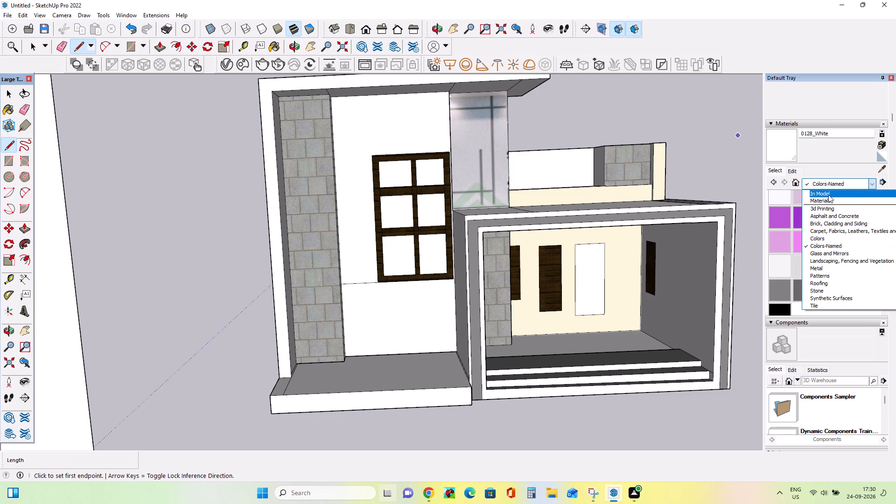
{"action": "left_click", "coordinate": [829, 201]}
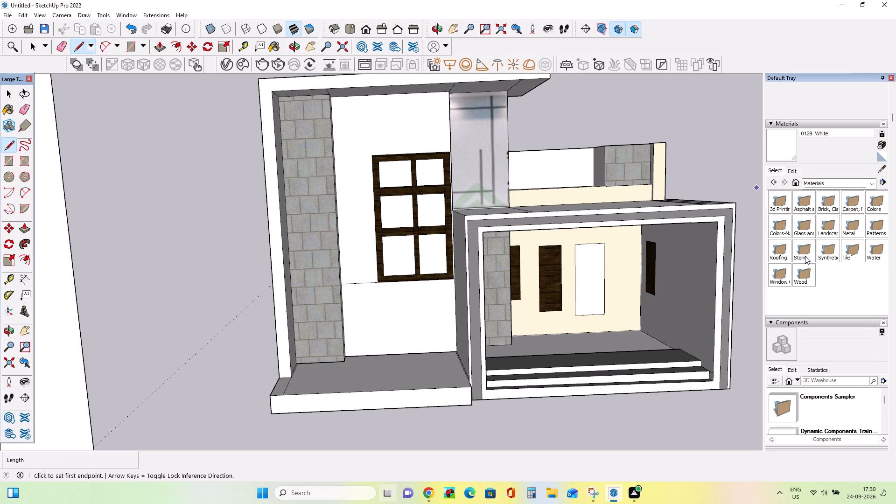
{"action": "left_click", "coordinate": [825, 255]}
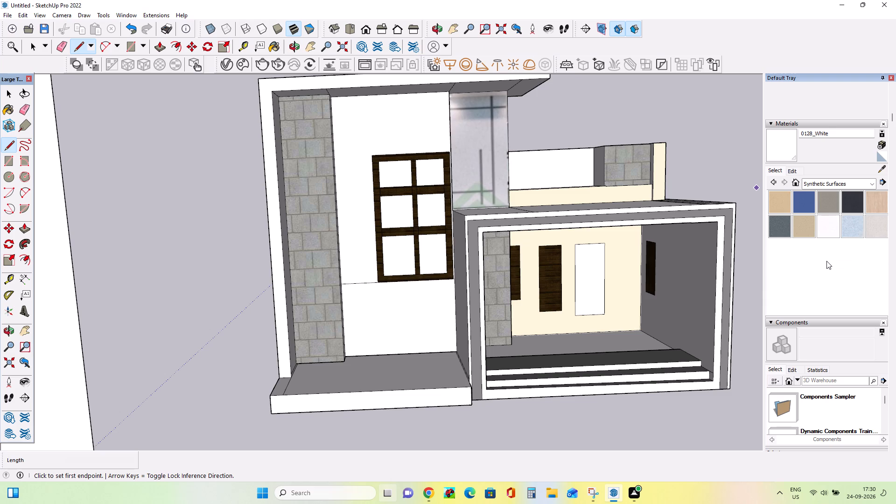
{"action": "left_click", "coordinate": [812, 186]}
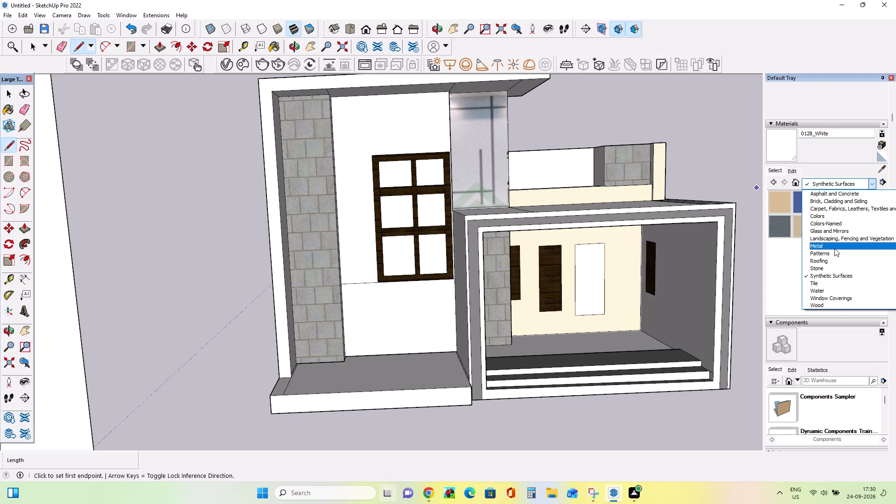
{"action": "scroll", "coordinate": [834, 248], "scroll_direction": "up", "scroll_amount": 3}
{"action": "left_click", "coordinate": [839, 214]}
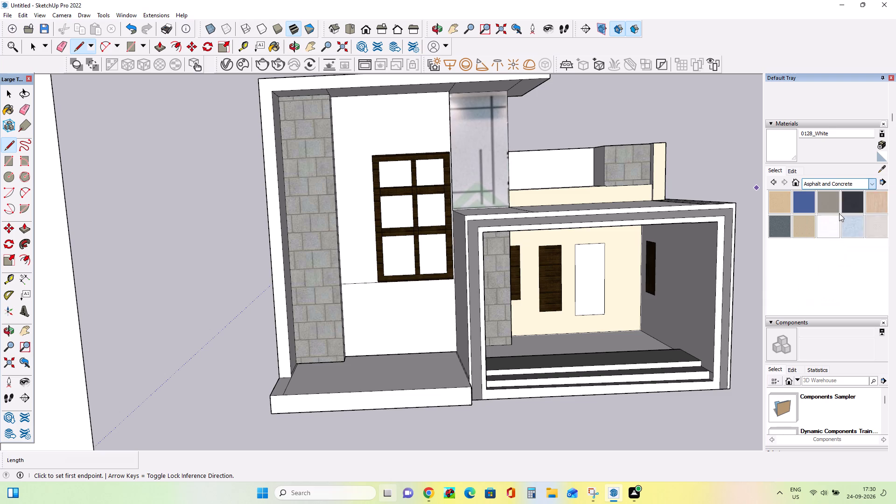
{"action": "left_click", "coordinate": [827, 180]}
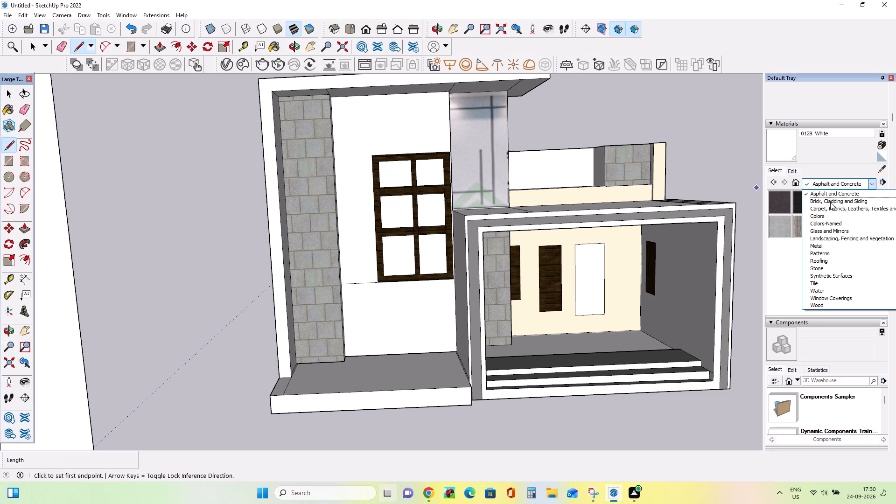
{"action": "scroll", "coordinate": [830, 202], "scroll_direction": "up", "scroll_amount": 2}
{"action": "left_click", "coordinate": [837, 217]}
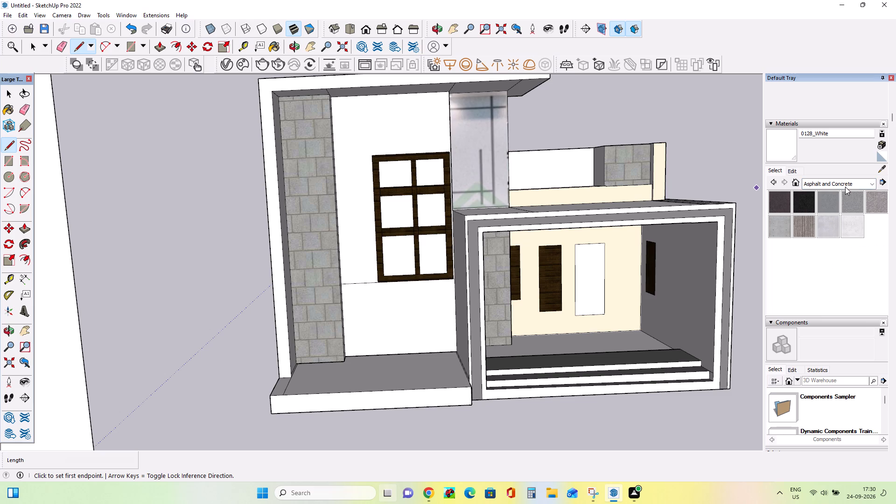
{"action": "left_click", "coordinate": [845, 186]}
{"action": "scroll", "coordinate": [841, 213], "scroll_direction": "up", "scroll_amount": 7}
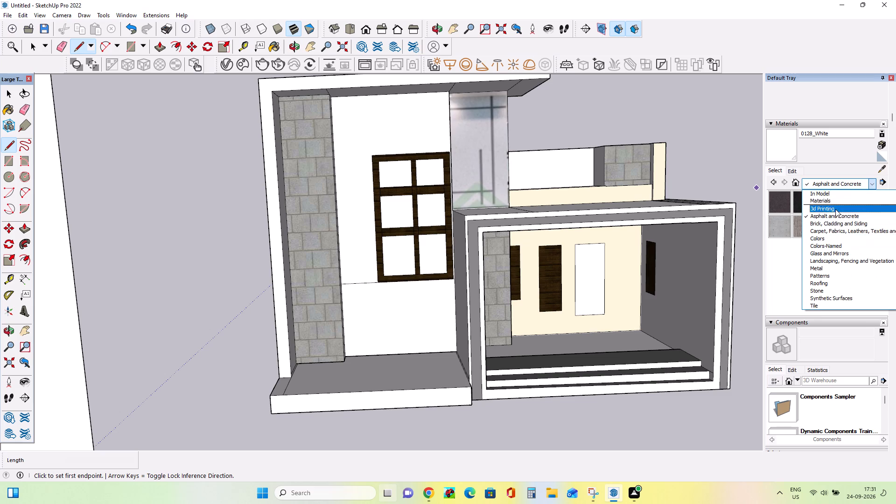
{"action": "left_click", "coordinate": [835, 209]}
{"action": "scroll", "coordinate": [833, 225], "scroll_direction": "up", "scroll_amount": 7}
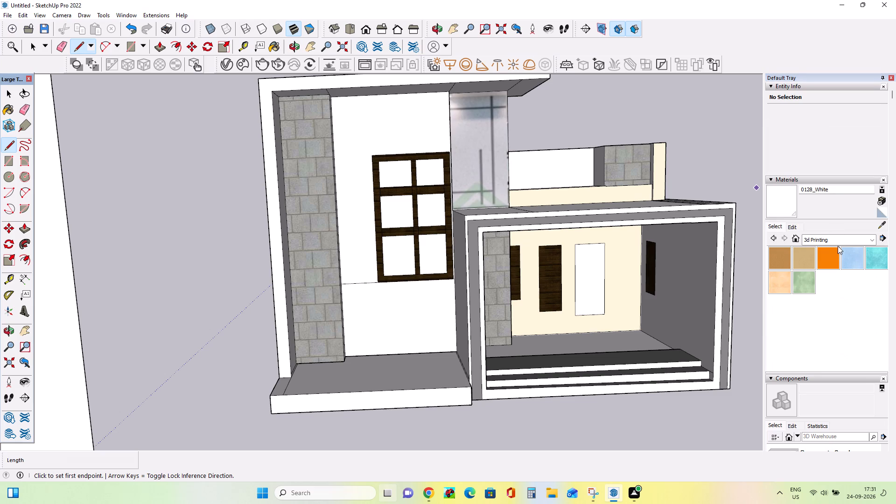
{"action": "left_click", "coordinate": [838, 242]}
{"action": "scroll", "coordinate": [843, 266], "scroll_direction": "up", "scroll_amount": 6}
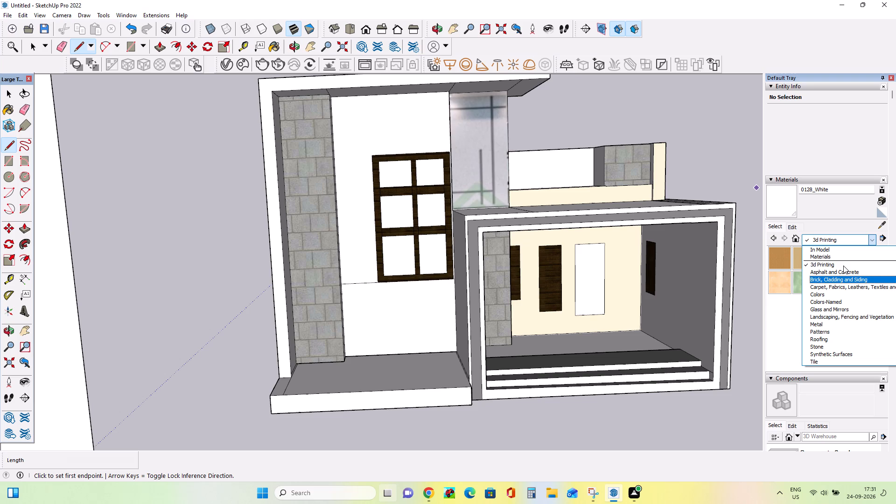
{"action": "scroll", "coordinate": [843, 266], "scroll_direction": "up", "scroll_amount": 1}
{"action": "left_click", "coordinate": [833, 248]}
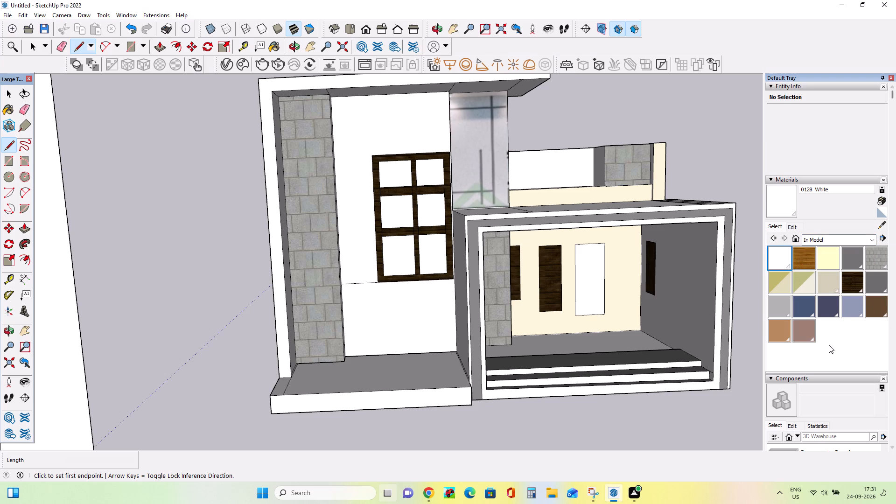
{"action": "left_click", "coordinate": [831, 283]}
{"action": "left_click", "coordinate": [352, 200]}
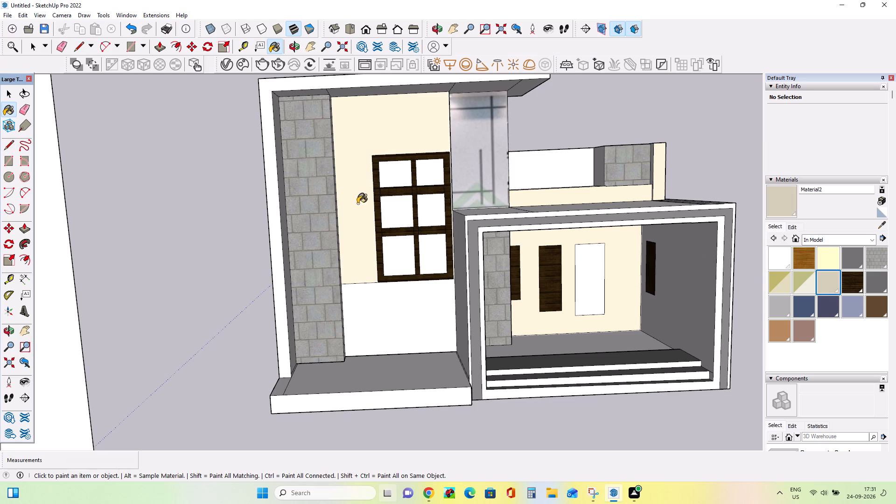
Erase the two stray edges on the underside of the roof overhang above the wall panel image.
{"action": "middle_click_drag", "start_coordinate": [688, 343], "coordinate": [669, 346]}
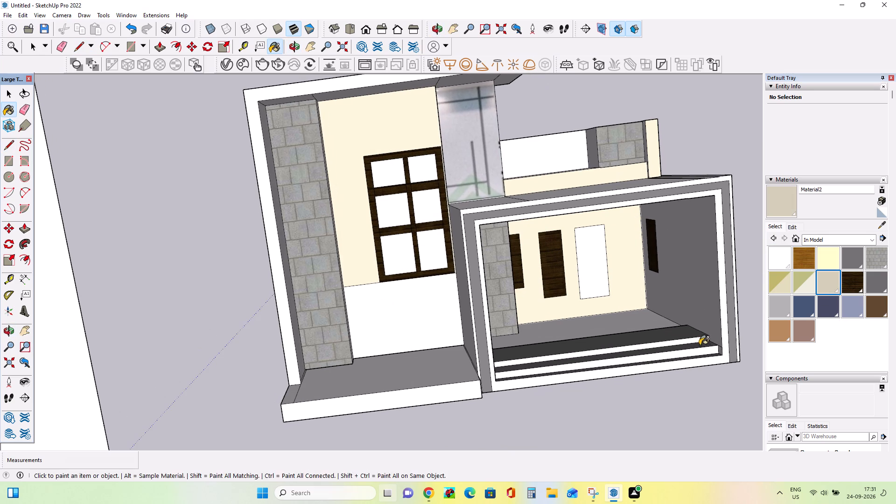
{"action": "middle_click_drag", "start_coordinate": [705, 344], "coordinate": [742, 327]}
{"action": "middle_click", "coordinate": [742, 327]}
{"action": "middle_click_drag", "start_coordinate": [470, 374], "coordinate": [442, 346]}
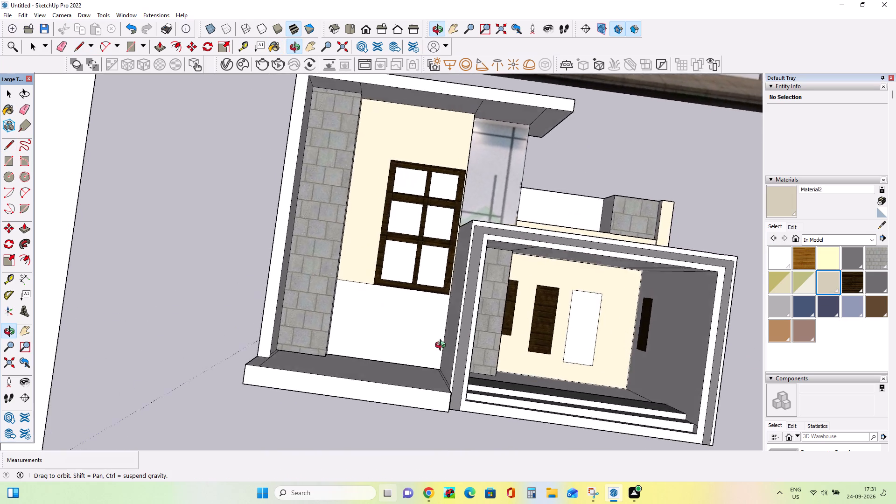
{"action": "middle_click_drag", "start_coordinate": [442, 346], "coordinate": [511, 351]}
{"action": "scroll", "coordinate": [511, 351], "scroll_direction": "down", "scroll_amount": 2}
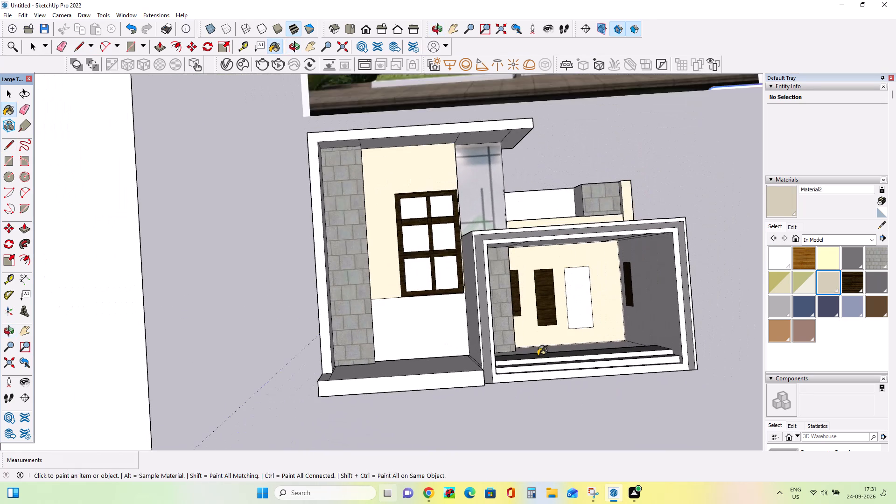
{"action": "middle_click_drag", "start_coordinate": [600, 357], "coordinate": [587, 362]}
{"action": "scroll", "coordinate": [437, 191], "scroll_direction": "up", "scroll_amount": 1}
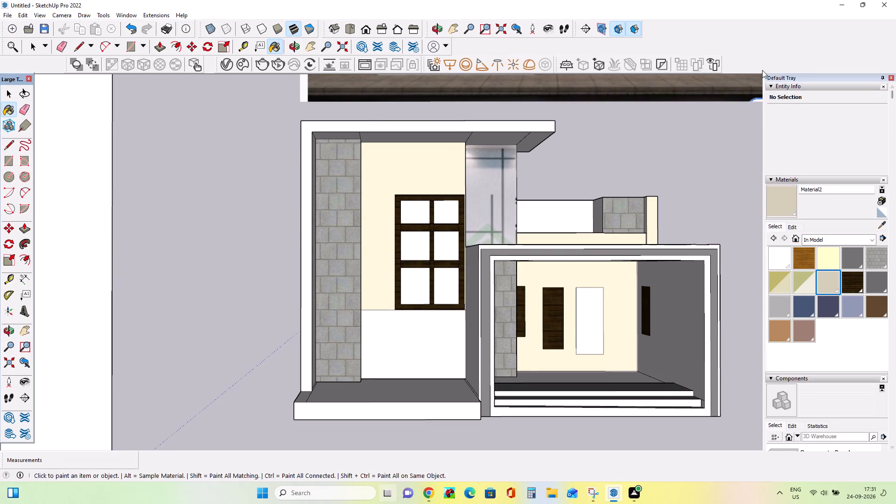
{"action": "left_click", "coordinate": [21, 111]}
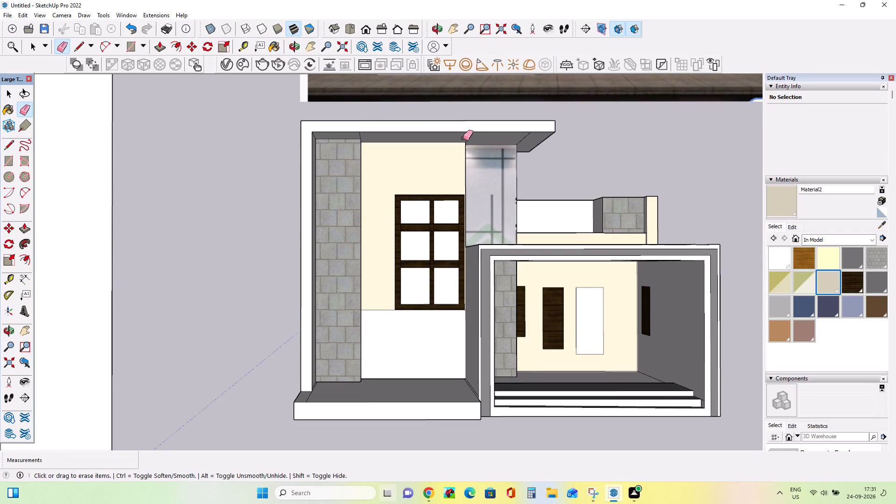
{"action": "left_click", "coordinate": [470, 139]}
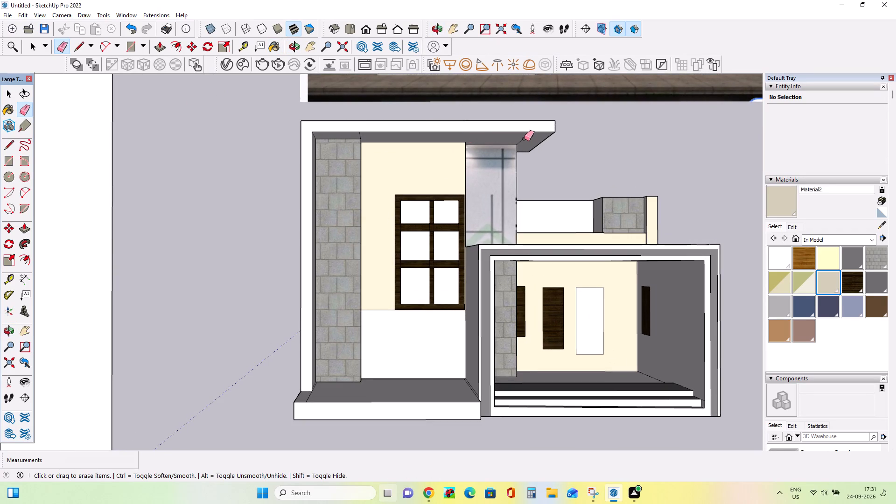
{"action": "left_click", "coordinate": [524, 139]}
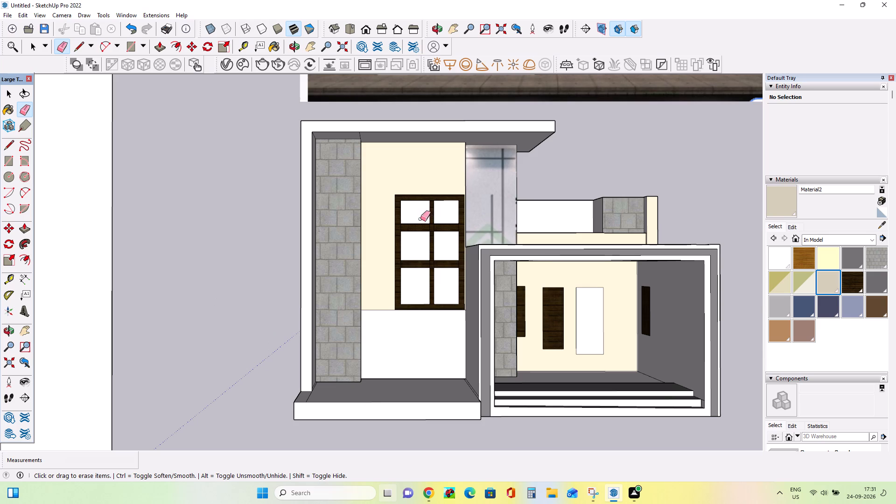
Paint the planter bed below the window, including its small side strip, with Grass Dark Green from the Landscaping, Fencing and Vegetation collection.
{"action": "left_click", "coordinate": [848, 240]}
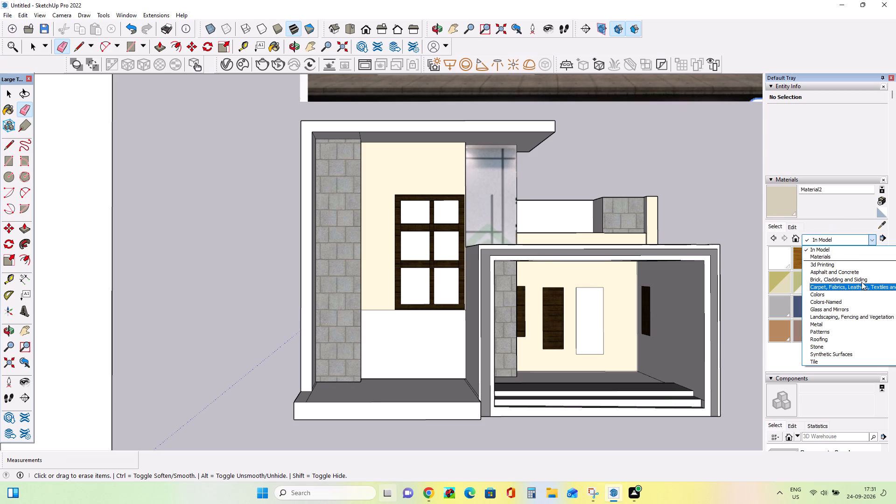
{"action": "left_click", "coordinate": [862, 318]}
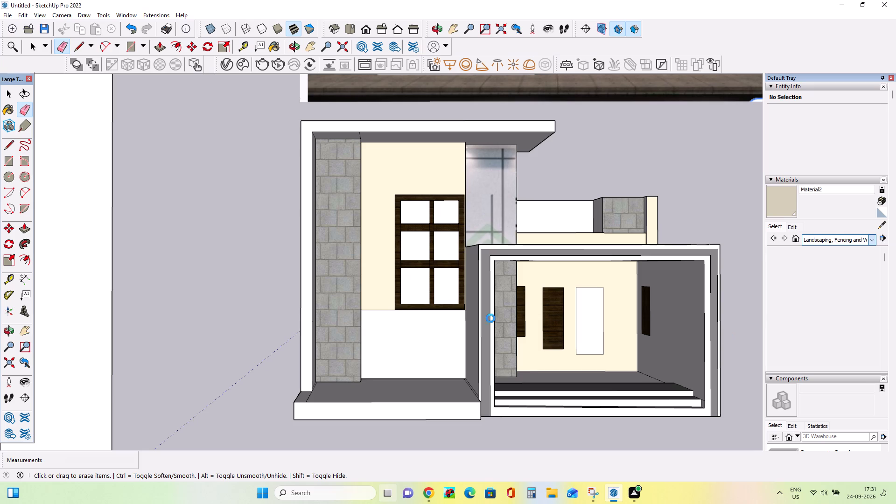
{"action": "left_click", "coordinate": [853, 305]}
{"action": "left_click", "coordinate": [414, 391]}
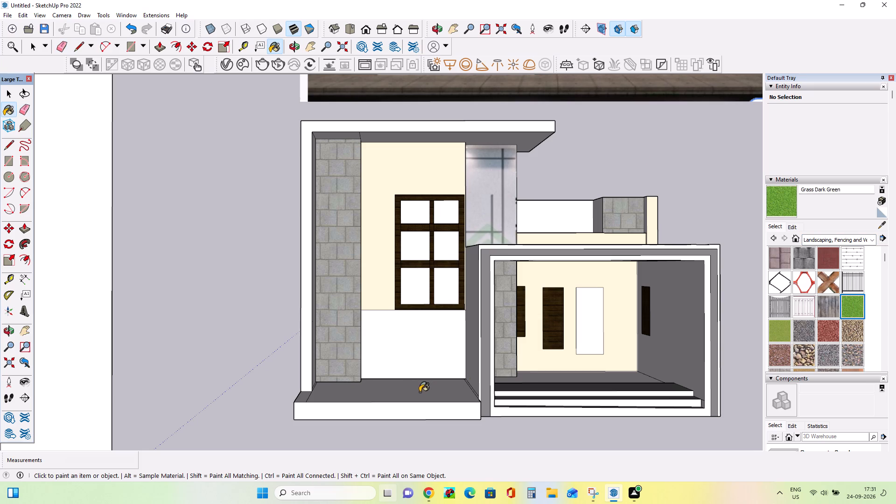
{"action": "left_click", "coordinate": [428, 393]}
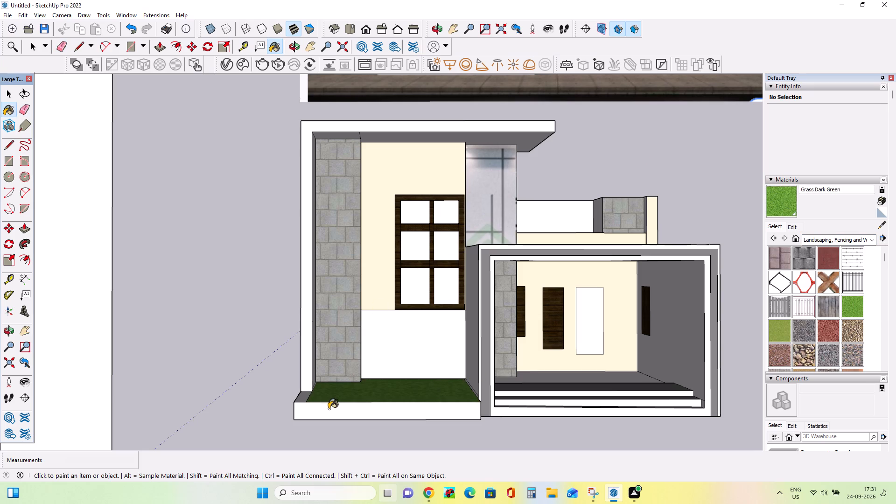
{"action": "left_click", "coordinate": [303, 396]}
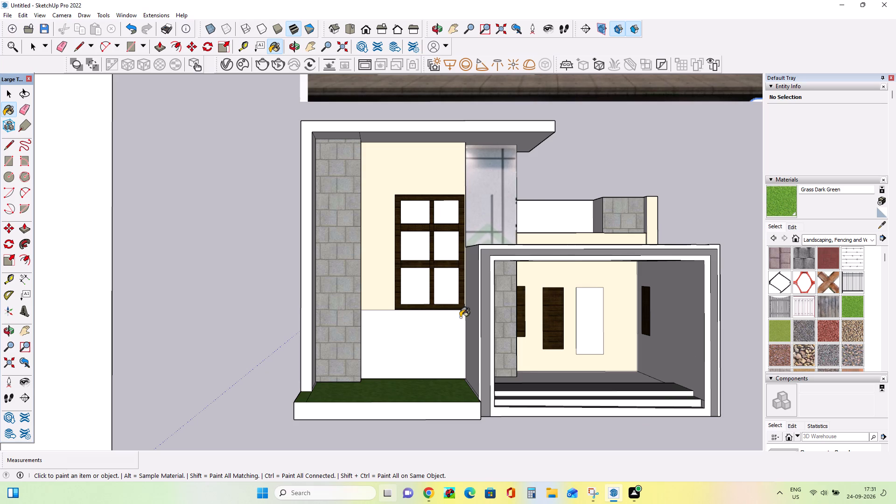
{"action": "scroll", "coordinate": [420, 301], "scroll_direction": "down", "scroll_amount": 1}
{"action": "middle_click_drag", "start_coordinate": [427, 309], "coordinate": [434, 320]}
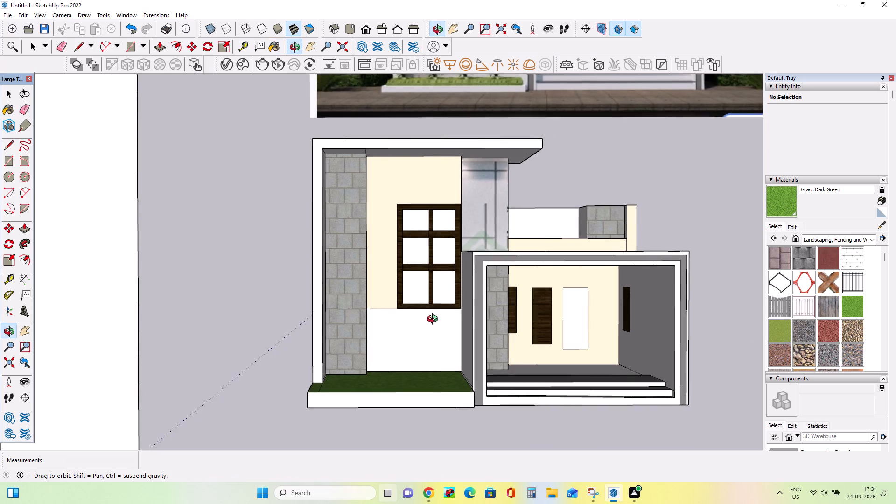
{"action": "middle_click_drag", "start_coordinate": [434, 320], "coordinate": [417, 326]}
Switch to Chrome and clear the "2bhk house plan" query from the Google image search.
{"action": "left_click", "coordinate": [426, 495]}
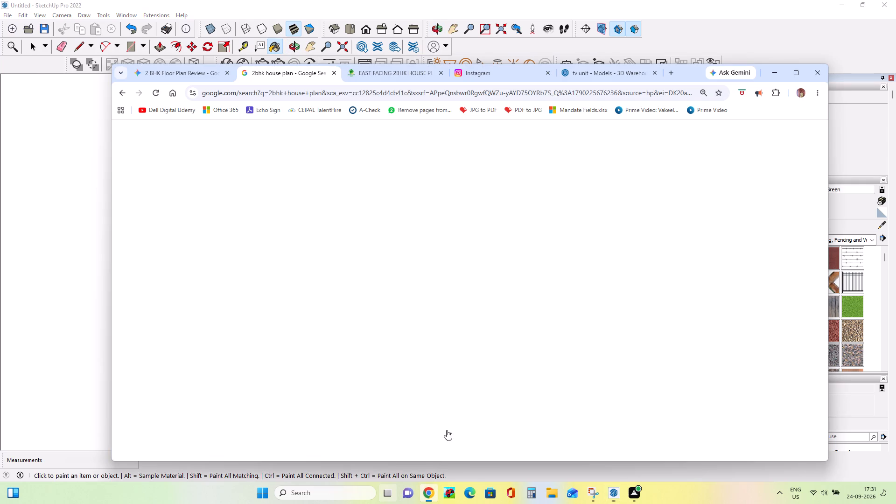
{"action": "scroll", "coordinate": [446, 151], "scroll_direction": "up", "scroll_amount": 10}
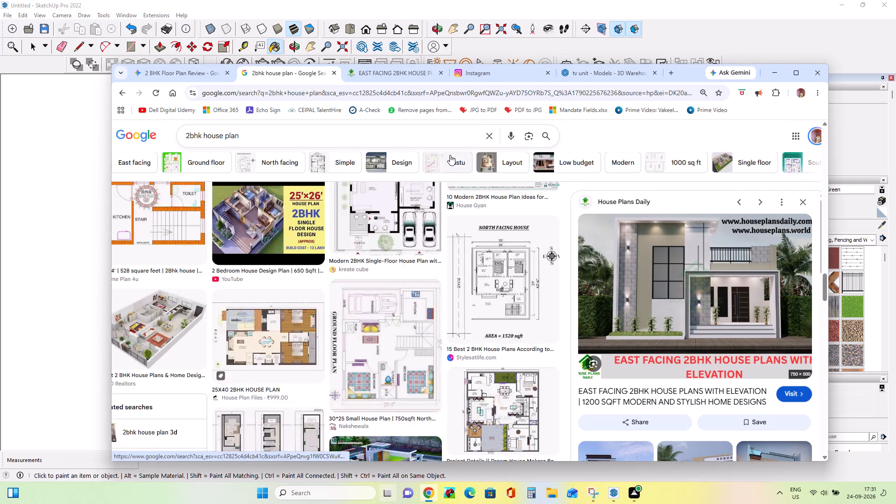
{"action": "scroll", "coordinate": [450, 155], "scroll_direction": "up", "scroll_amount": 3}
{"action": "left_click", "coordinate": [310, 135]}
{"action": "key", "text": "BackSpace"}
{"action": "key", "text": "BackSpace"}
{"action": "key", "text": "BackSpace"}
{"action": "key", "text": "BackSpace"}
{"action": "key", "text": "BackSpace"}
{"action": "key", "text": "BackSpace"}
{"action": "key", "text": "BackSpace"}
{"action": "key", "text": "BackSpace"}
{"action": "key", "text": "BackSpace"}
{"action": "key", "text": "BackSpace"}
{"action": "key", "text": "BackSpace"}
{"action": "key", "text": "BackSpace"}
{"action": "key", "text": "BackSpace"}
{"action": "key", "text": "BackSpace"}
{"action": "key", "text": "BackSpace"}
{"action": "key", "text": "BackSpace"}
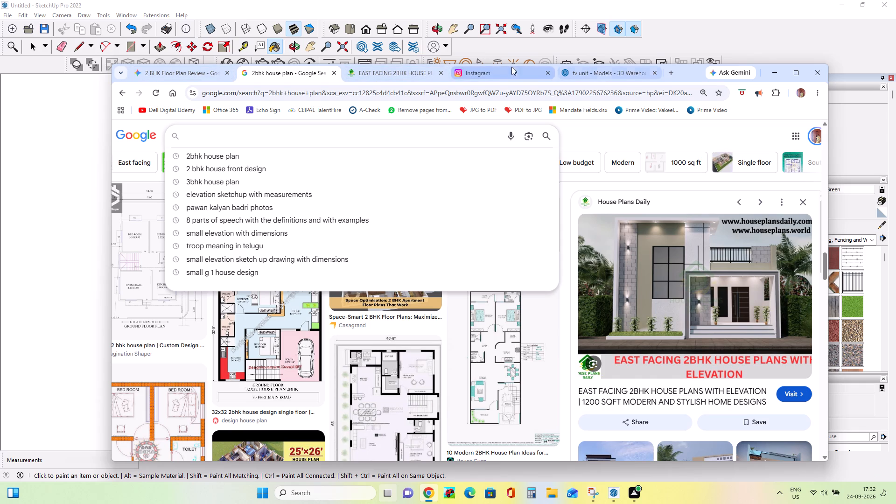
Check the open browser pages, closing the House Plans Daily and Instagram ones to reach the 3D Warehouse model search.
{"action": "left_click", "coordinate": [196, 68]}
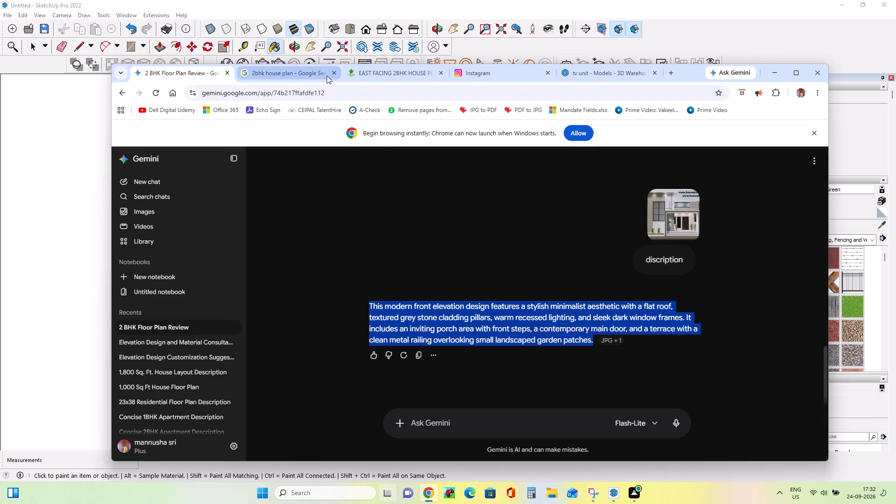
{"action": "left_click", "coordinate": [268, 72]}
{"action": "left_click", "coordinate": [402, 71]}
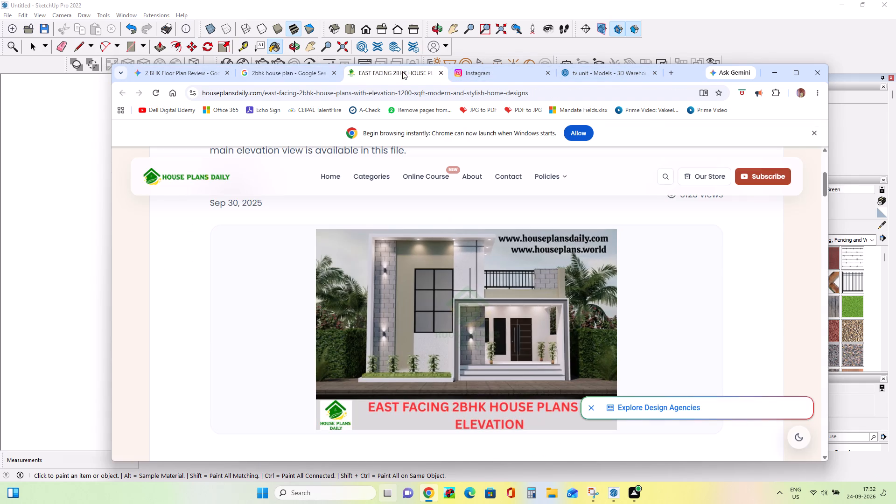
{"action": "scroll", "coordinate": [208, 229], "scroll_direction": "up", "scroll_amount": 7}
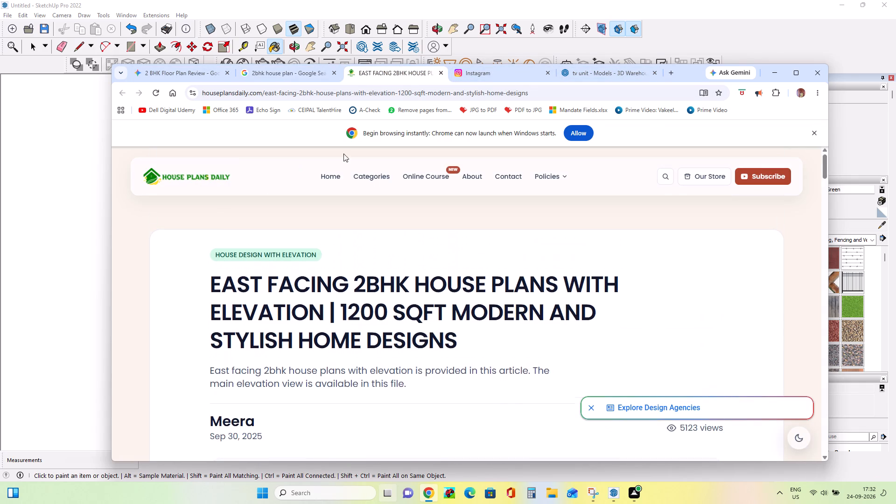
{"action": "left_click", "coordinate": [438, 74]}
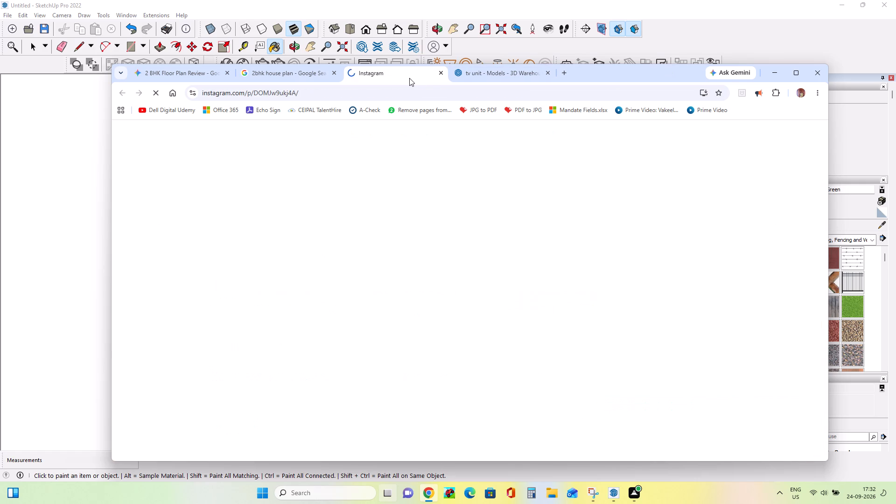
{"action": "left_click", "coordinate": [445, 75]}
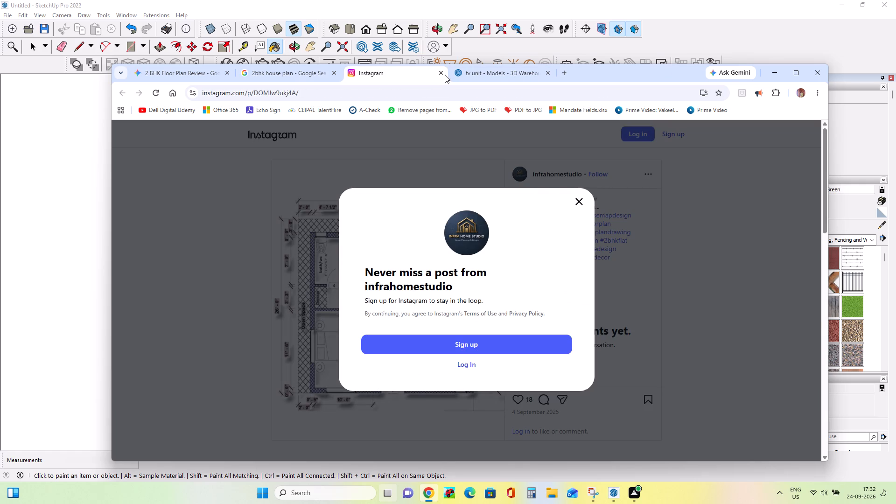
{"action": "left_click", "coordinate": [441, 73]}
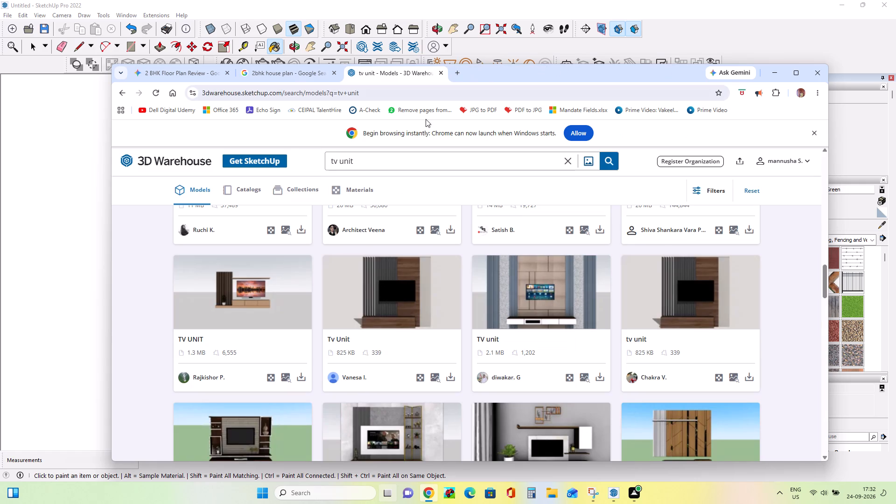
Replace the "tv unit" query and search the 3D Warehouse models for "grill".
{"action": "left_click", "coordinate": [387, 163]}
{"action": "left_click", "coordinate": [387, 163]}
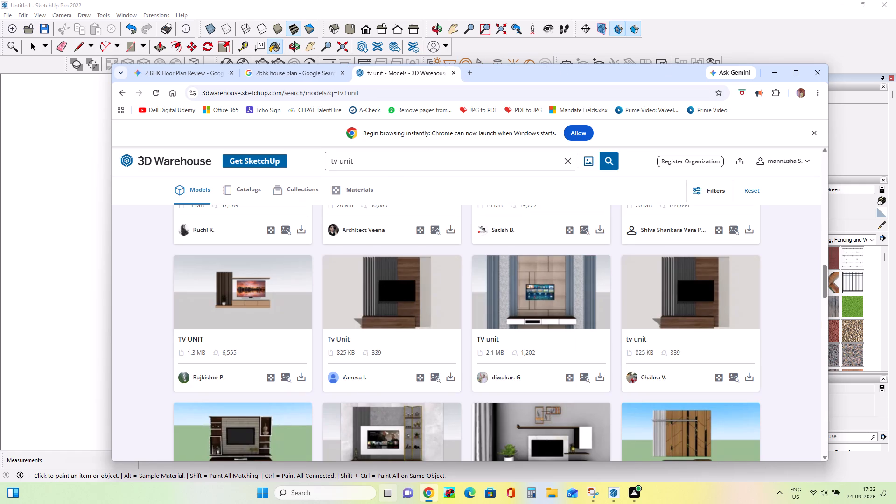
{"action": "key", "text": "BackSpace"}
{"action": "key", "text": "BackSpace"}
{"action": "key", "text": "BackSpace"}
{"action": "key", "text": "BackSpace"}
{"action": "key", "text": "BackSpace"}
{"action": "key", "text": "BackSpace"}
{"action": "key", "text": "BackSpace"}
{"action": "key", "text": "BackSpace"}
{"action": "key", "text": "BackSpace"}
{"action": "key", "text": "BackSpace"}
{"action": "key", "text": "BackSpace"}
{"action": "key", "text": "BackSpace"}
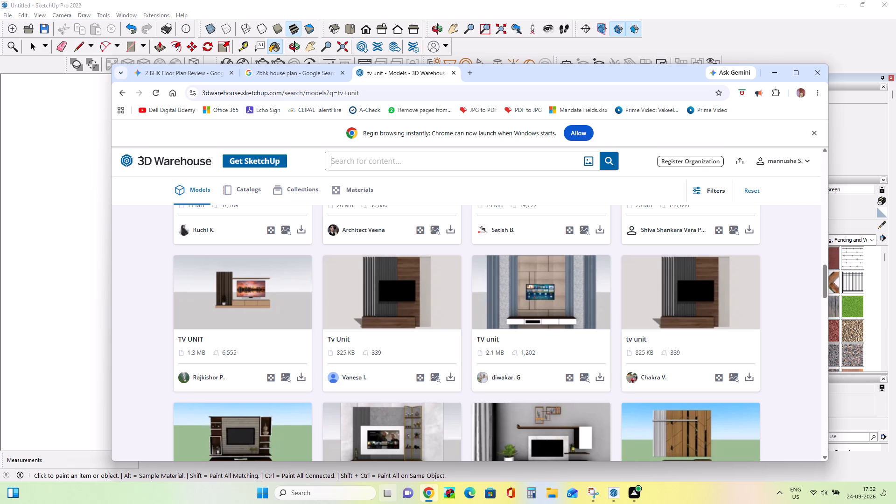
{"action": "type", "text": "gr"}
{"action": "key", "text": "i"}
{"action": "type", "text": "ll"}
{"action": "key", "text": "Return"}
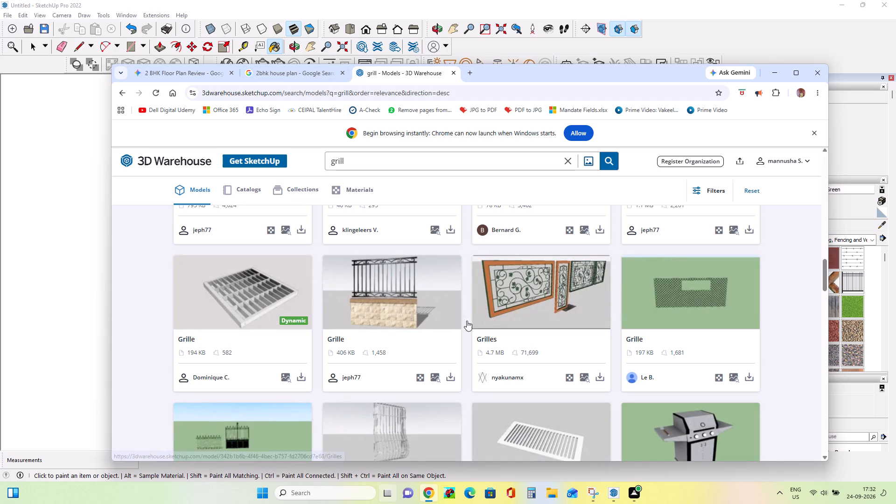
Look through the first batch of grill models for a railing that suits the house elevation.
{"action": "scroll", "coordinate": [416, 352], "scroll_direction": "down", "scroll_amount": 2}
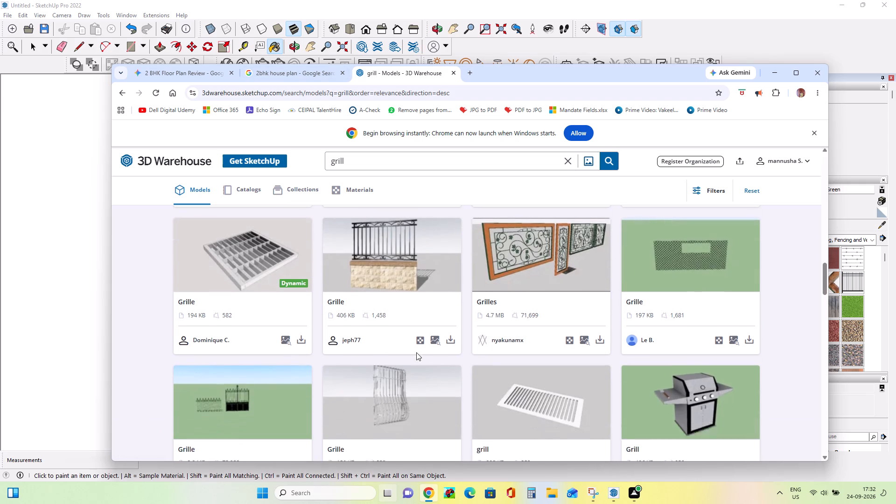
{"action": "scroll", "coordinate": [416, 352], "scroll_direction": "down", "scroll_amount": 3}
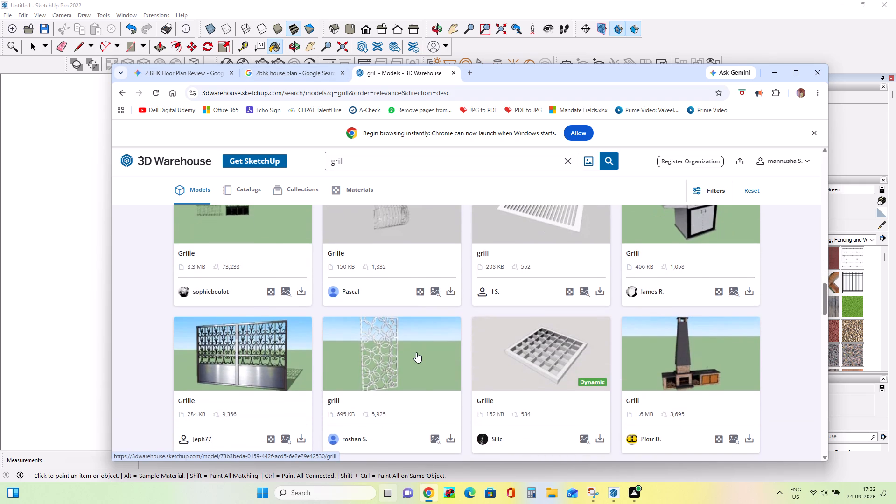
{"action": "scroll", "coordinate": [416, 352], "scroll_direction": "up", "scroll_amount": 2}
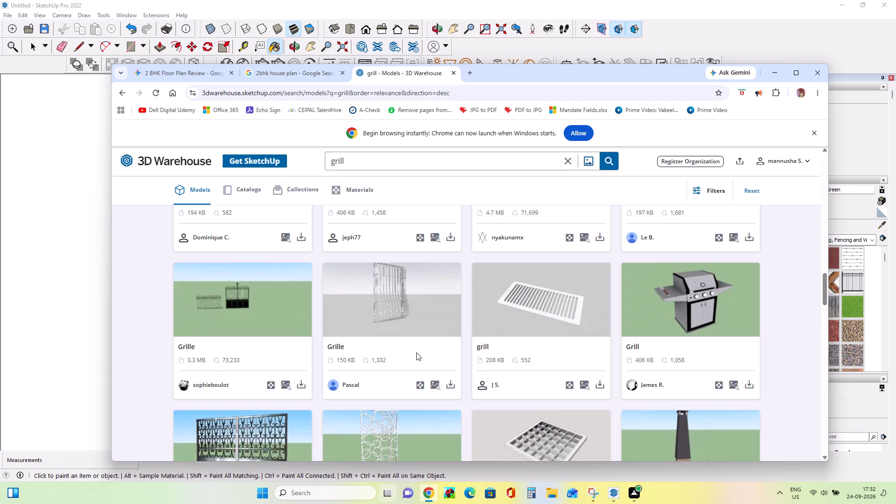
{"action": "scroll", "coordinate": [416, 352], "scroll_direction": "down", "scroll_amount": 8}
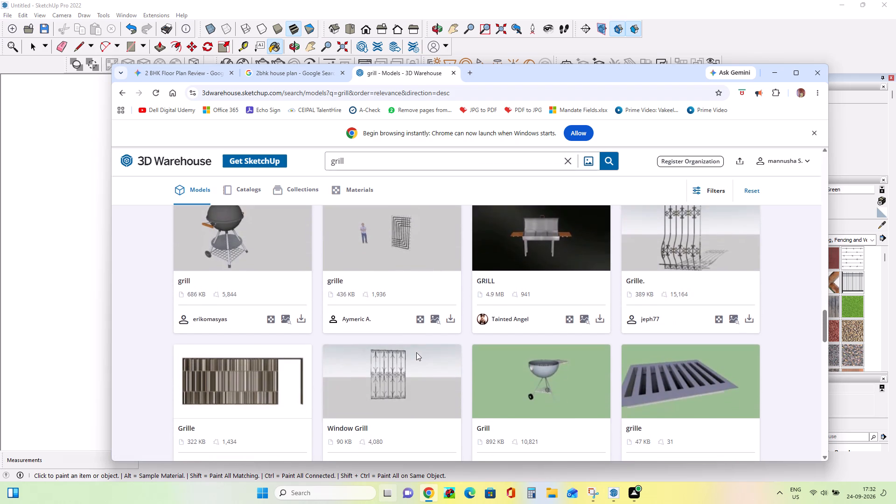
{"action": "scroll", "coordinate": [416, 352], "scroll_direction": "down", "scroll_amount": 4}
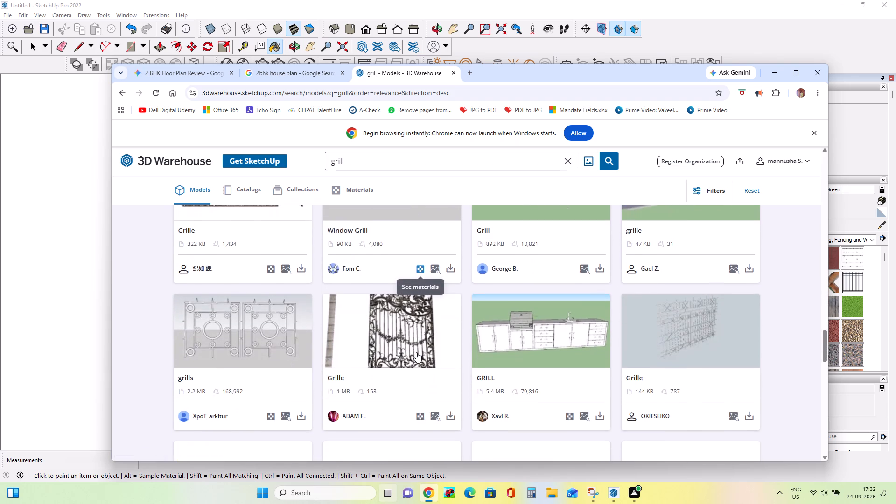
{"action": "scroll", "coordinate": [416, 352], "scroll_direction": "down", "scroll_amount": 5}
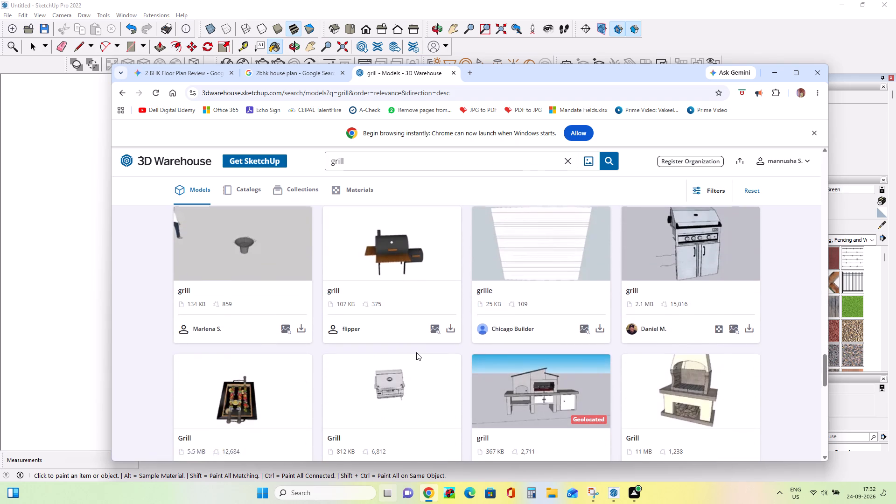
{"action": "scroll", "coordinate": [416, 352], "scroll_direction": "down", "scroll_amount": 6}
{"action": "scroll", "coordinate": [416, 352], "scroll_direction": "up", "scroll_amount": 1}
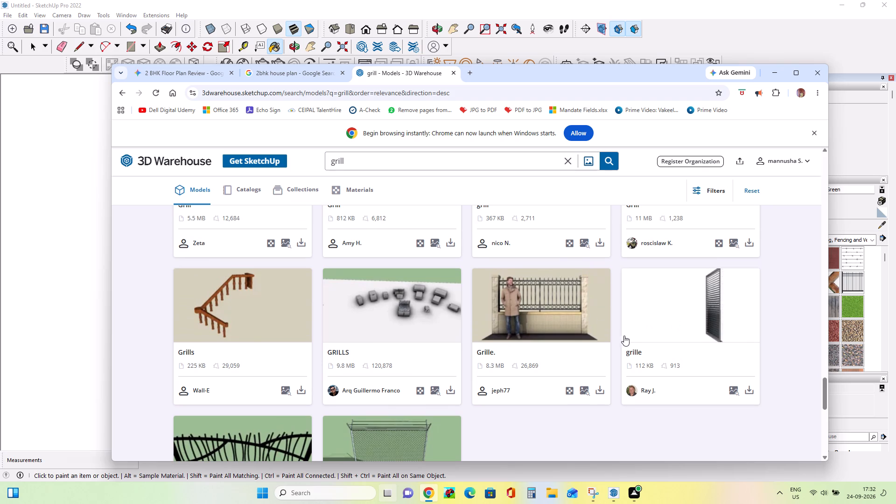
{"action": "scroll", "coordinate": [579, 328], "scroll_direction": "down", "scroll_amount": 4}
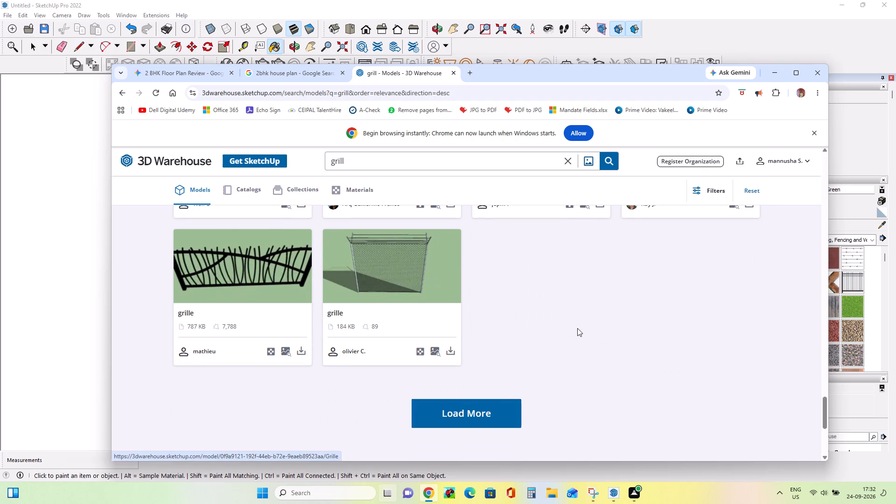
Load more grill models and compare the additional results with the earlier ones to choose a suitable railing.
{"action": "left_click", "coordinate": [484, 406]}
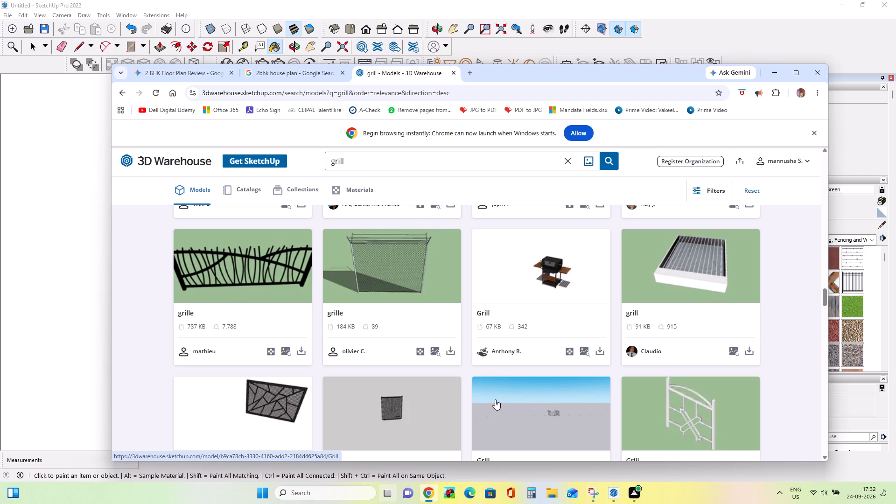
{"action": "scroll", "coordinate": [497, 416], "scroll_direction": "down", "scroll_amount": 2}
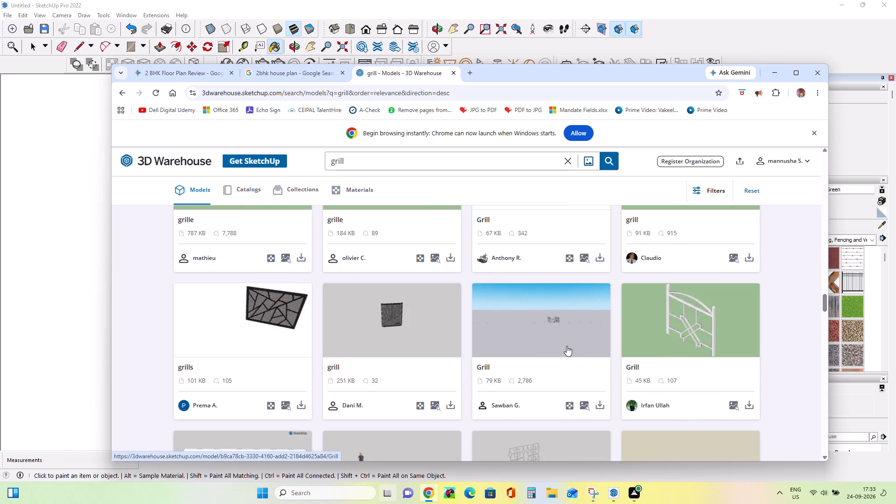
{"action": "scroll", "coordinate": [539, 296], "scroll_direction": "down", "scroll_amount": 3}
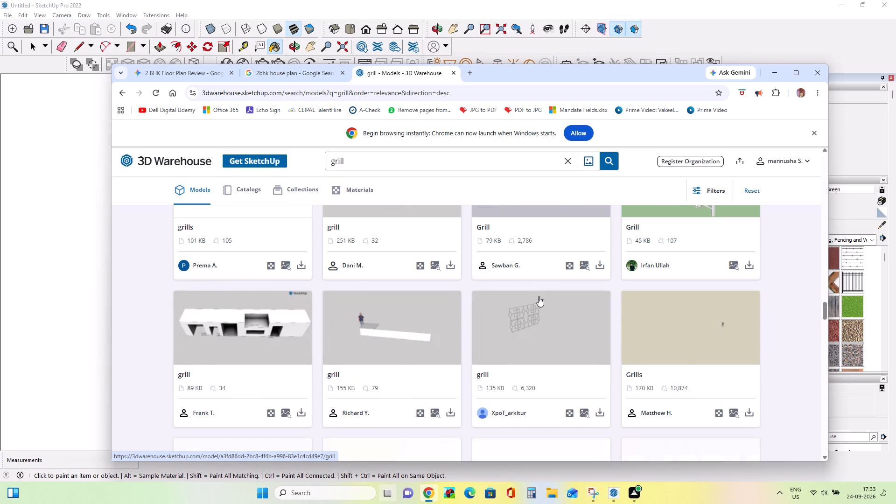
{"action": "scroll", "coordinate": [539, 297], "scroll_direction": "down", "scroll_amount": 5}
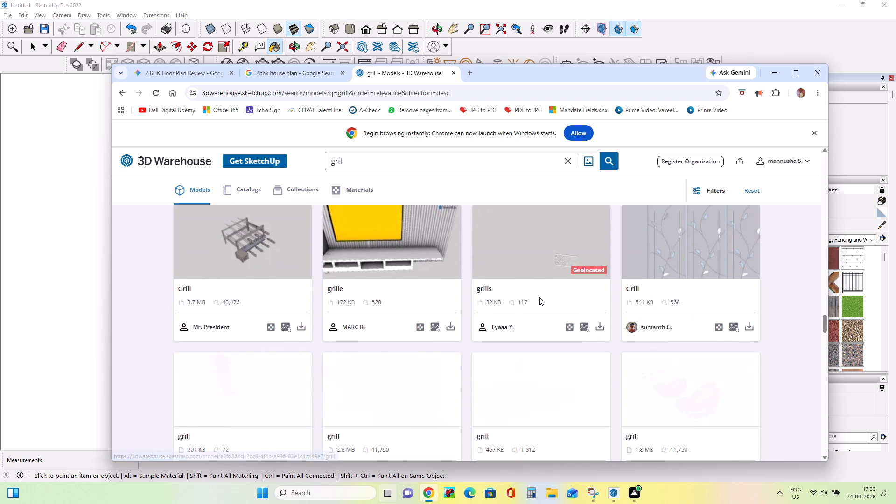
{"action": "scroll", "coordinate": [539, 297], "scroll_direction": "down", "scroll_amount": 5}
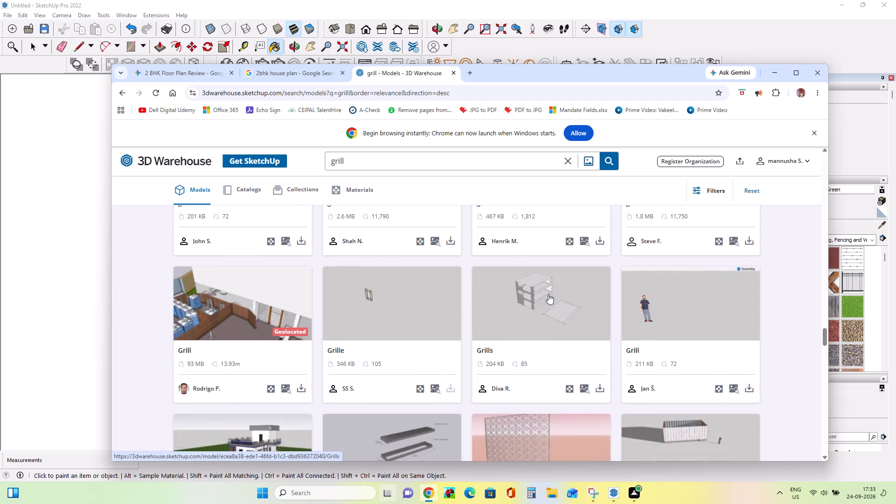
{"action": "scroll", "coordinate": [548, 294], "scroll_direction": "down", "scroll_amount": 9}
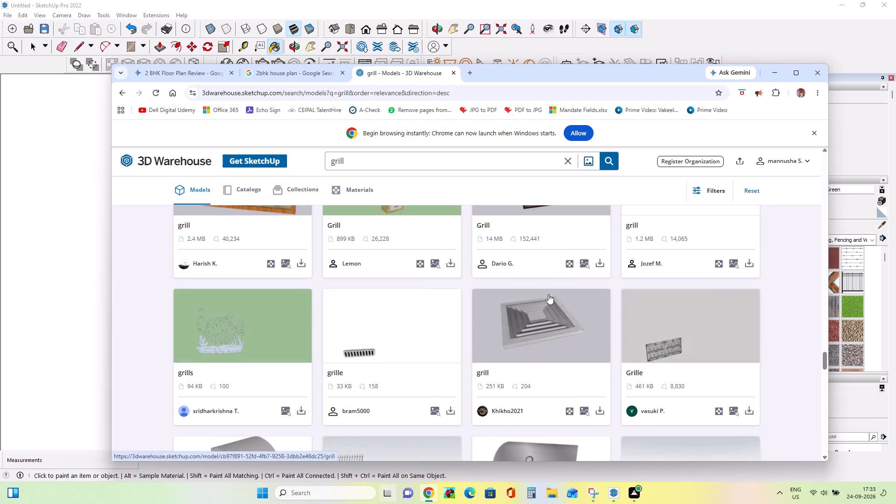
{"action": "scroll", "coordinate": [548, 294], "scroll_direction": "down", "scroll_amount": 6}
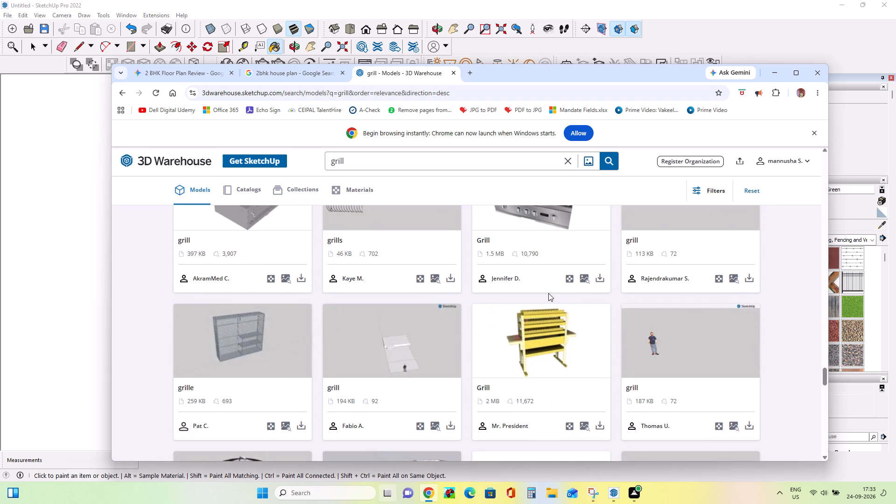
{"action": "scroll", "coordinate": [548, 293], "scroll_direction": "down", "scroll_amount": 8}
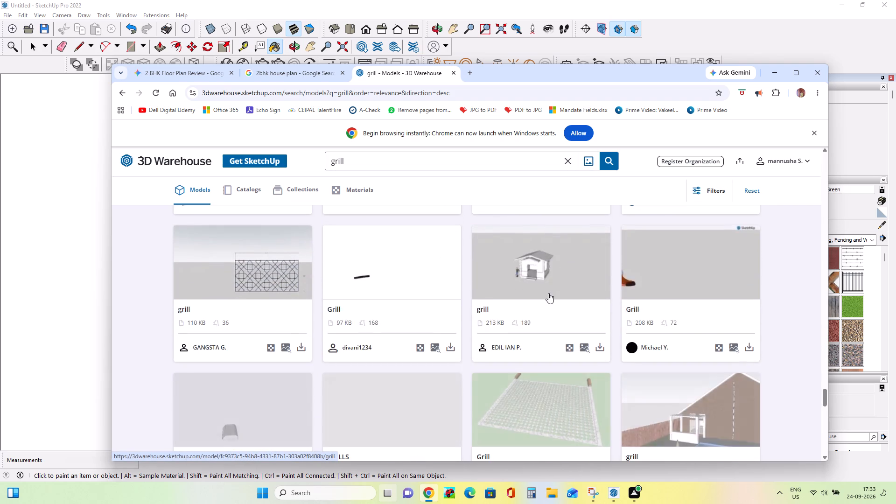
{"action": "scroll", "coordinate": [548, 293], "scroll_direction": "down", "scroll_amount": 14}
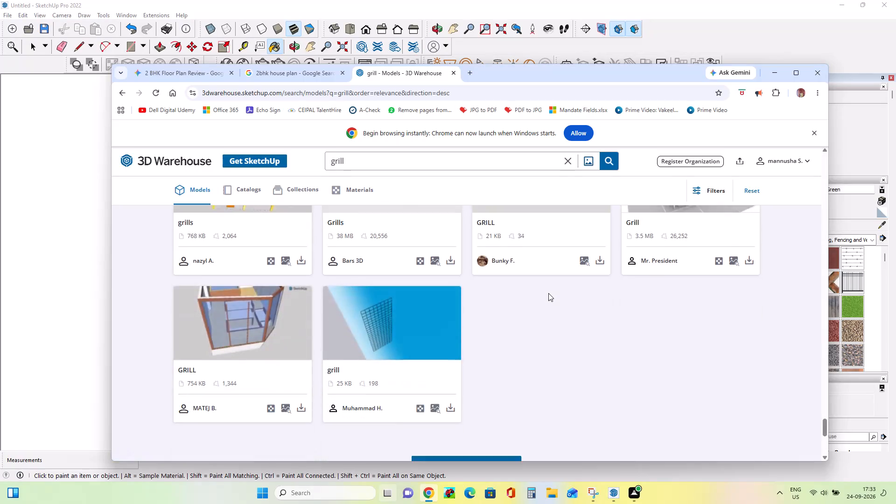
{"action": "scroll", "coordinate": [548, 293], "scroll_direction": "up", "scroll_amount": 16}
{"action": "scroll", "coordinate": [547, 270], "scroll_direction": "down", "scroll_amount": 1}
{"action": "scroll", "coordinate": [547, 270], "scroll_direction": "up", "scroll_amount": 3}
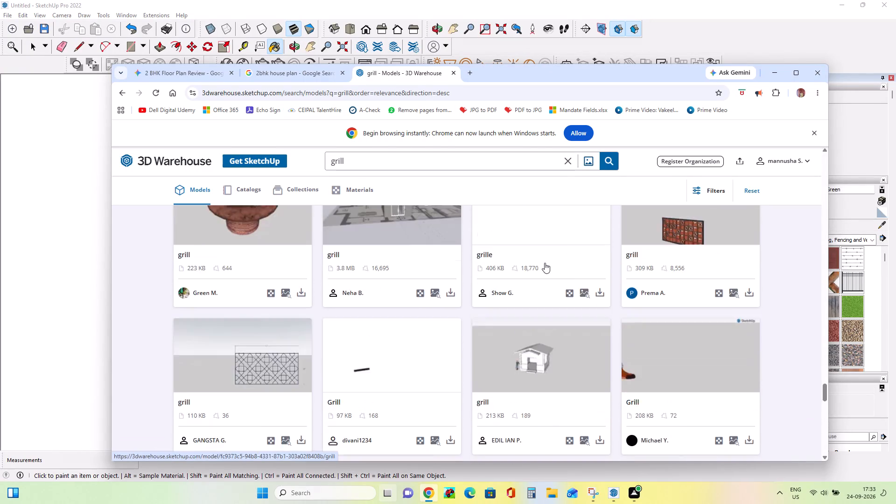
{"action": "scroll", "coordinate": [545, 263], "scroll_direction": "up", "scroll_amount": 2}
{"action": "scroll", "coordinate": [544, 262], "scroll_direction": "down", "scroll_amount": 1}
{"action": "scroll", "coordinate": [544, 262], "scroll_direction": "up", "scroll_amount": 9}
{"action": "scroll", "coordinate": [537, 249], "scroll_direction": "down", "scroll_amount": 1}
{"action": "scroll", "coordinate": [537, 249], "scroll_direction": "up", "scroll_amount": 19}
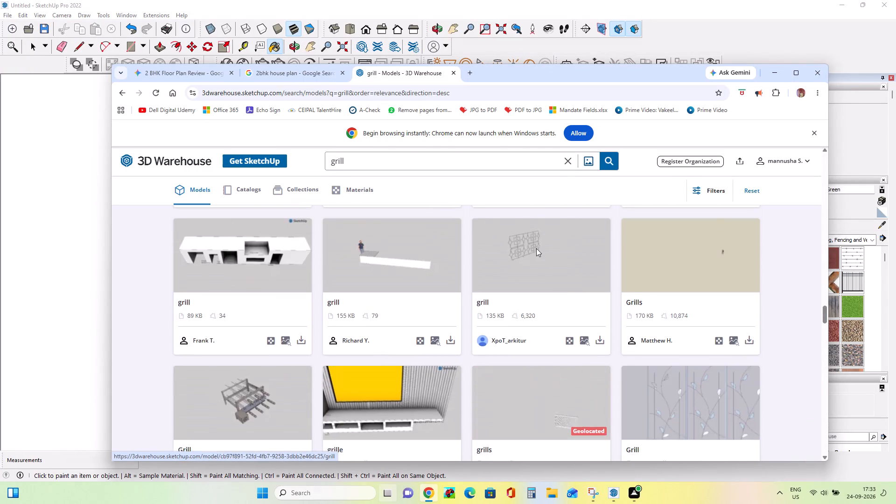
{"action": "scroll", "coordinate": [536, 248], "scroll_direction": "down", "scroll_amount": 4}
{"action": "scroll", "coordinate": [537, 248], "scroll_direction": "up", "scroll_amount": 5}
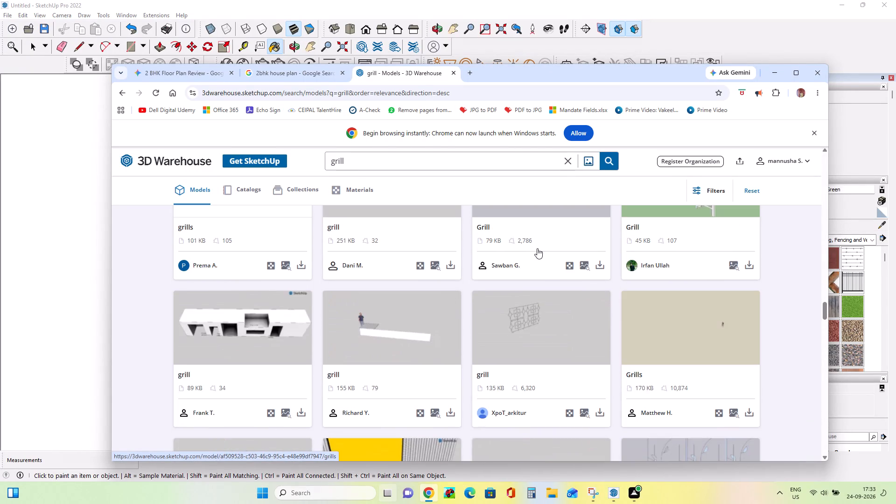
{"action": "scroll", "coordinate": [537, 248], "scroll_direction": "up", "scroll_amount": 12}
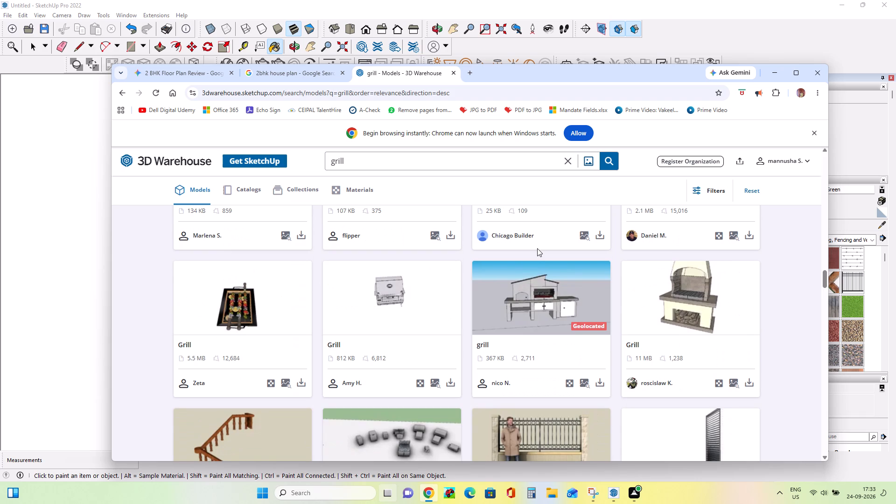
{"action": "scroll", "coordinate": [537, 248], "scroll_direction": "down", "scroll_amount": 3}
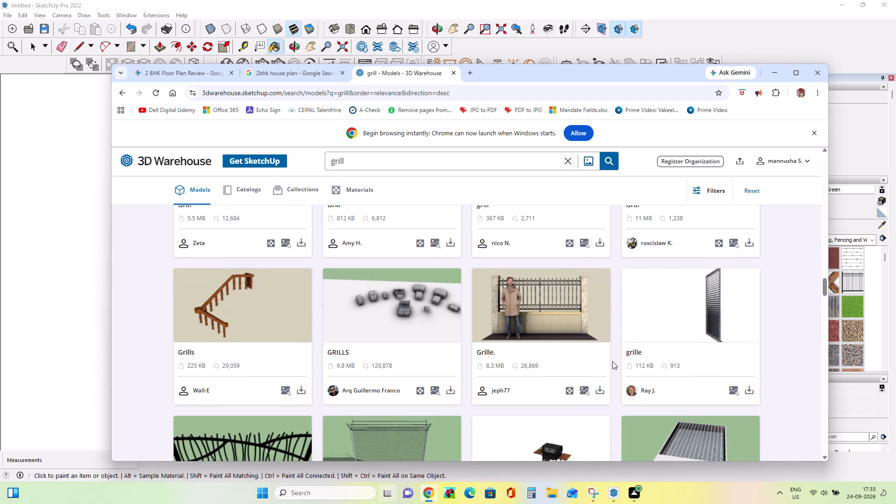
Download the 8.3 MB "Grille." fence model with the man standing in front of it as a SketchUp file.
{"action": "left_click", "coordinate": [602, 392]}
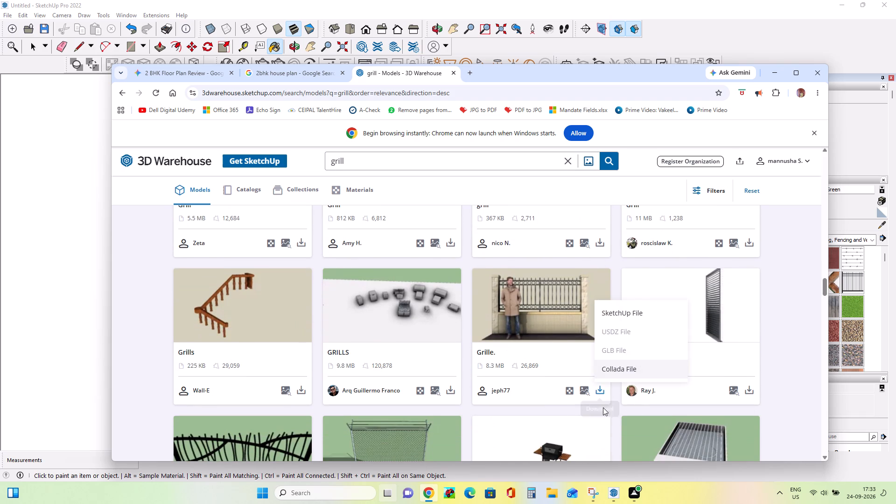
{"action": "left_click", "coordinate": [608, 313]}
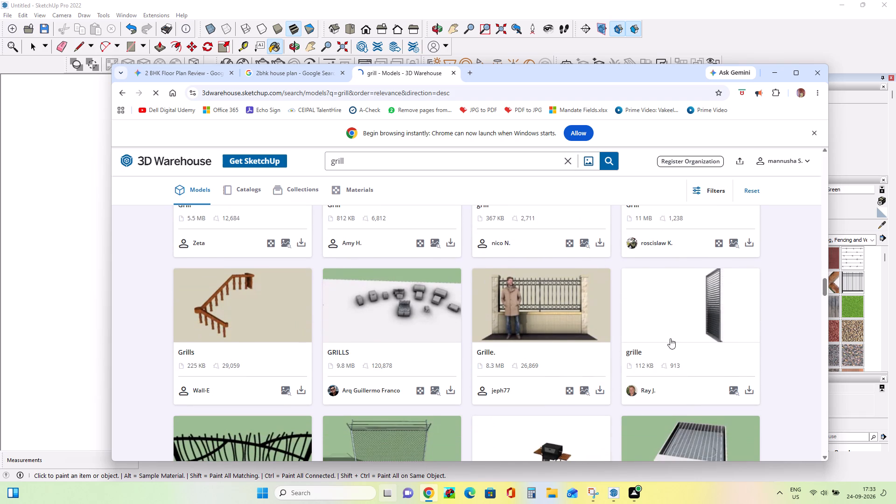
Switch to SketchUp and import the Grille+clôture model from the Downloads folder.
{"action": "left_click", "coordinate": [777, 74]}
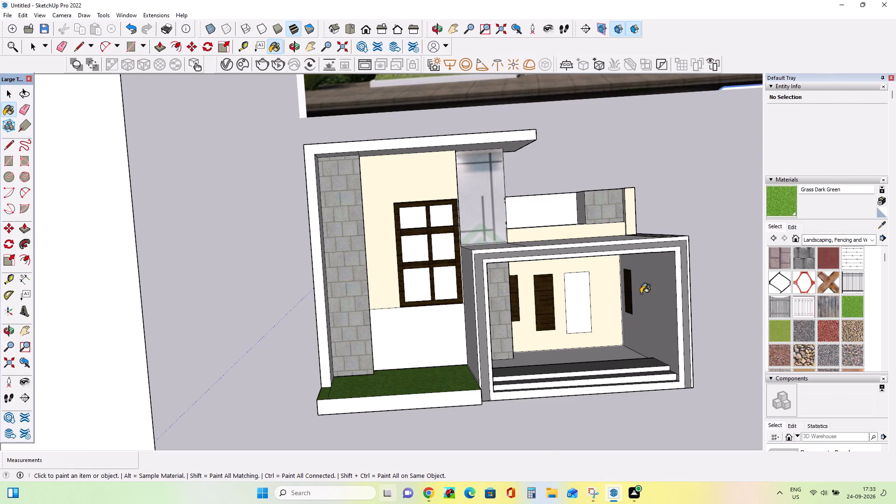
{"action": "left_click", "coordinate": [12, 14]}
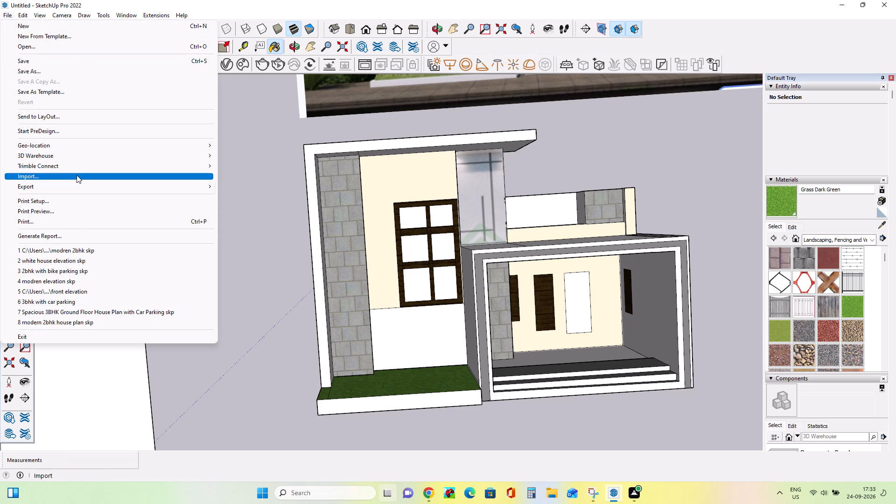
{"action": "left_click", "coordinate": [77, 175]}
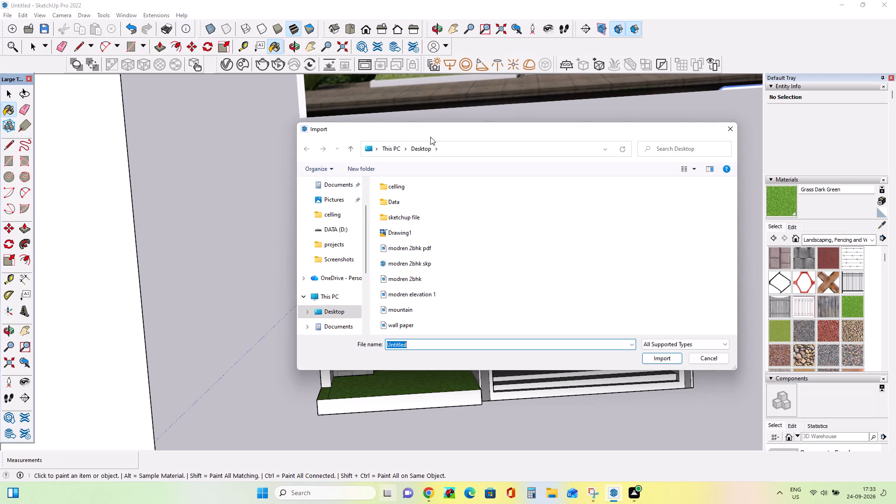
{"action": "scroll", "coordinate": [331, 314], "scroll_direction": "down", "scroll_amount": 2}
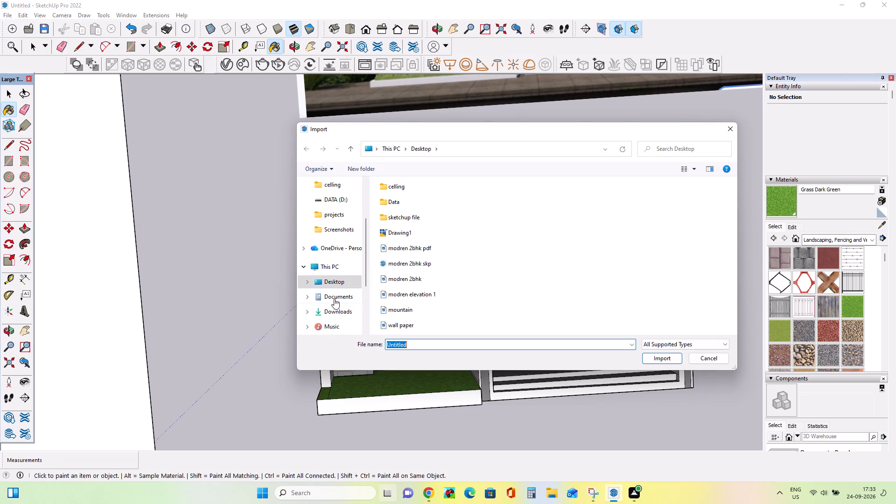
{"action": "left_click", "coordinate": [348, 317]}
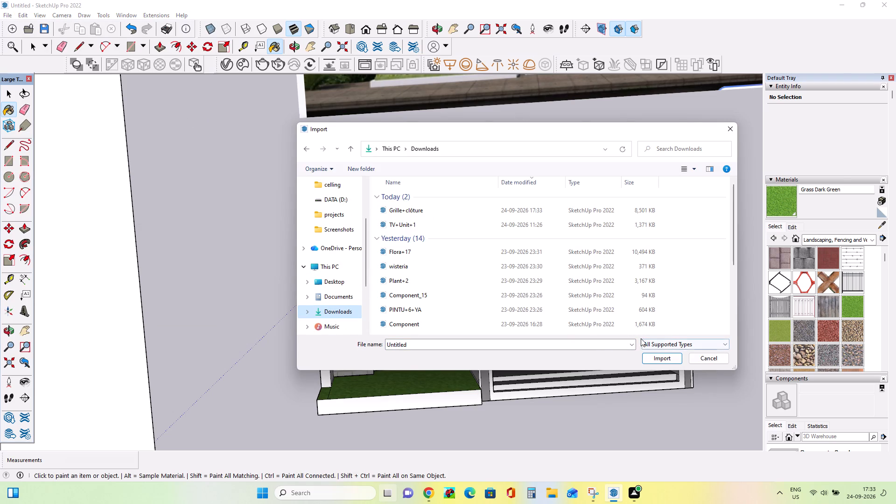
{"action": "left_click", "coordinate": [407, 211]}
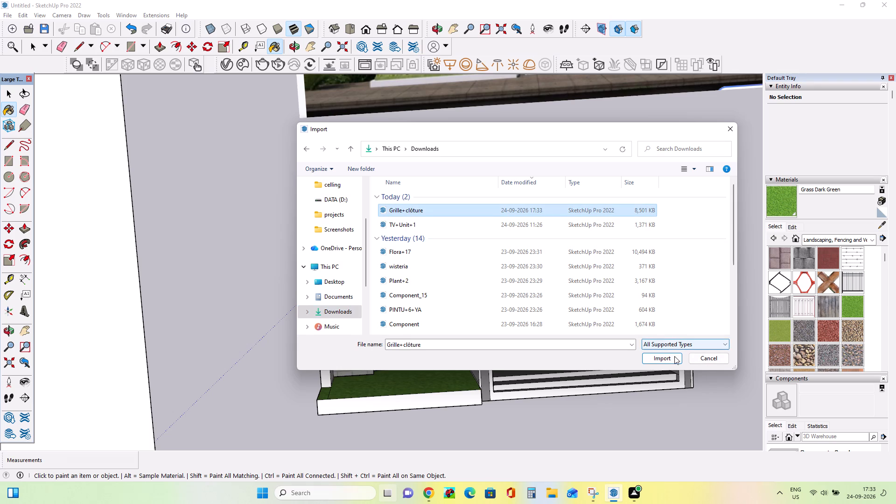
{"action": "left_click", "coordinate": [675, 357]}
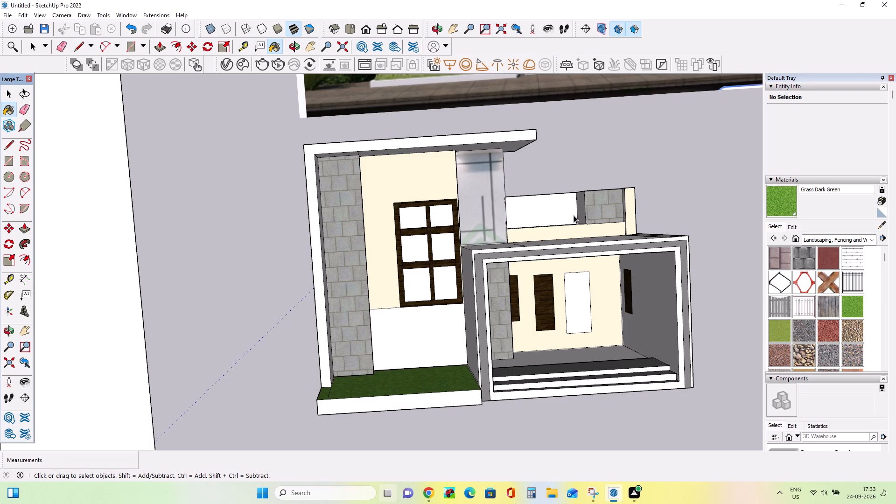
Place the imported fence component on open ground beside the house model, clear of the porch box.
{"action": "middle_click_drag", "start_coordinate": [681, 247], "coordinate": [696, 266]}
{"action": "middle_click_drag", "start_coordinate": [708, 243], "coordinate": [712, 259]}
{"action": "middle_click_drag", "start_coordinate": [712, 259], "coordinate": [712, 264]}
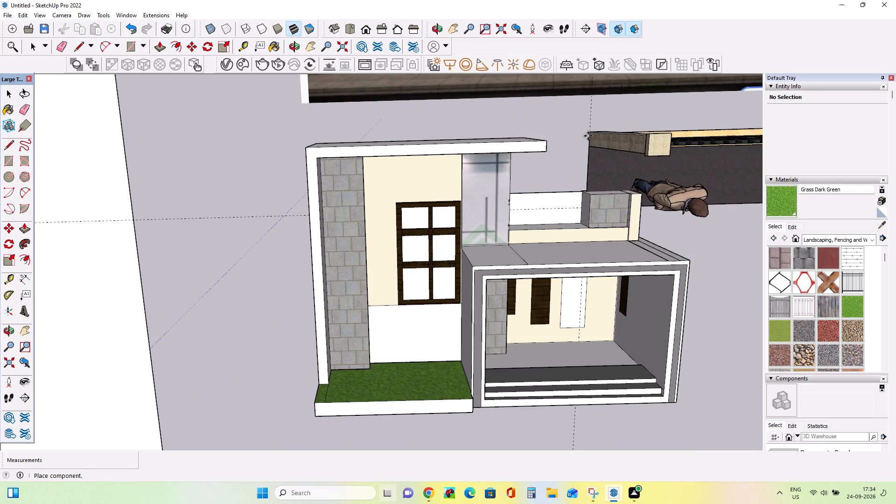
{"action": "middle_click_drag", "start_coordinate": [576, 135], "coordinate": [569, 77]}
{"action": "middle_click_drag", "start_coordinate": [619, 308], "coordinate": [599, 114]}
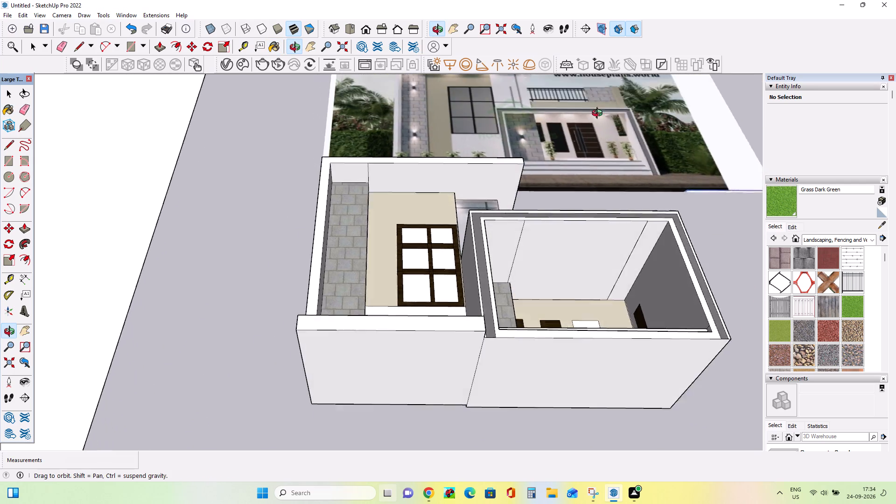
{"action": "middle_click_drag", "start_coordinate": [599, 114], "coordinate": [599, 95]}
{"action": "scroll", "coordinate": [529, 292], "scroll_direction": "down", "scroll_amount": 4}
{"action": "scroll", "coordinate": [455, 365], "scroll_direction": "down", "scroll_amount": 8}
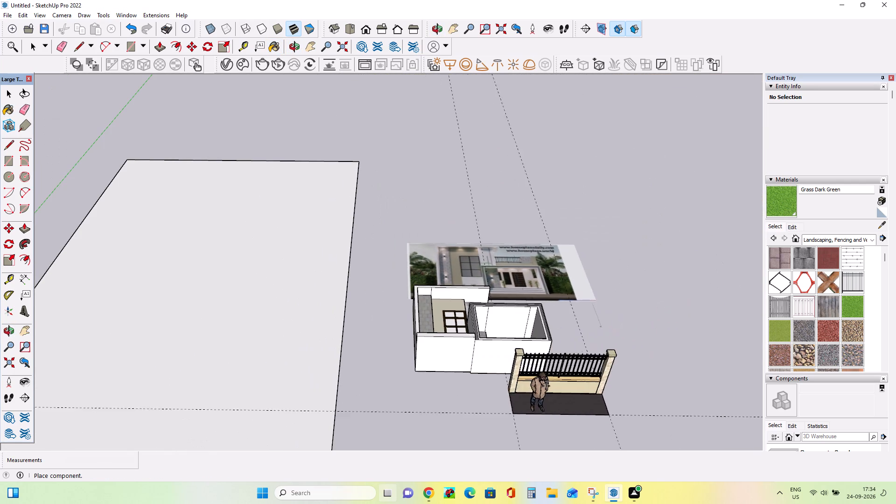
{"action": "middle_click", "coordinate": [608, 316]}
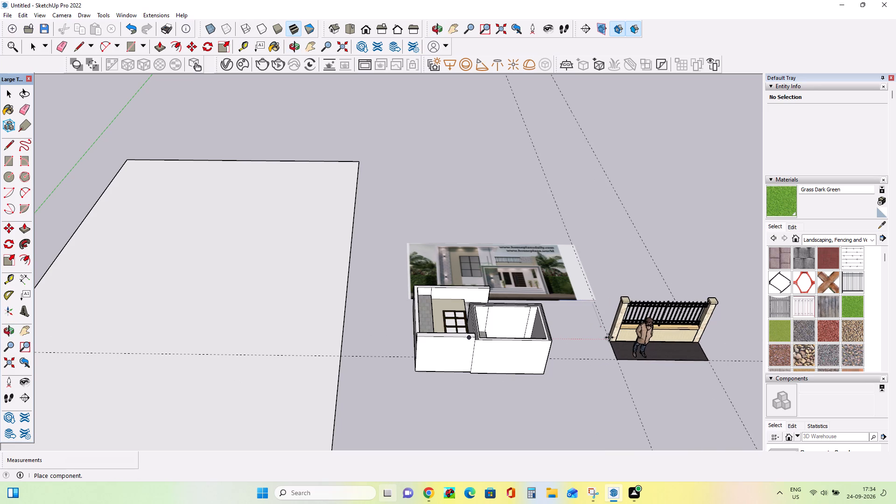
{"action": "left_click", "coordinate": [609, 337]}
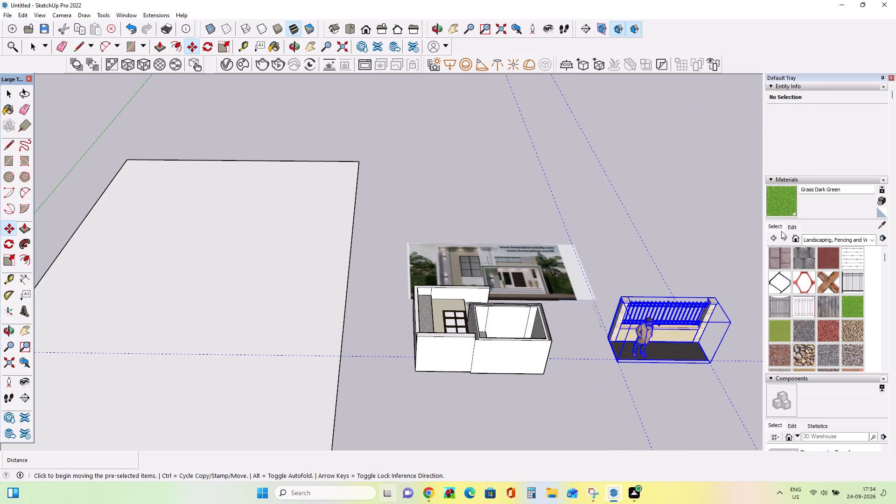
Explode the imported fence component into its separate parts and clear the selection.
{"action": "right_click", "coordinate": [668, 317]}
{"action": "left_click", "coordinate": [724, 112]}
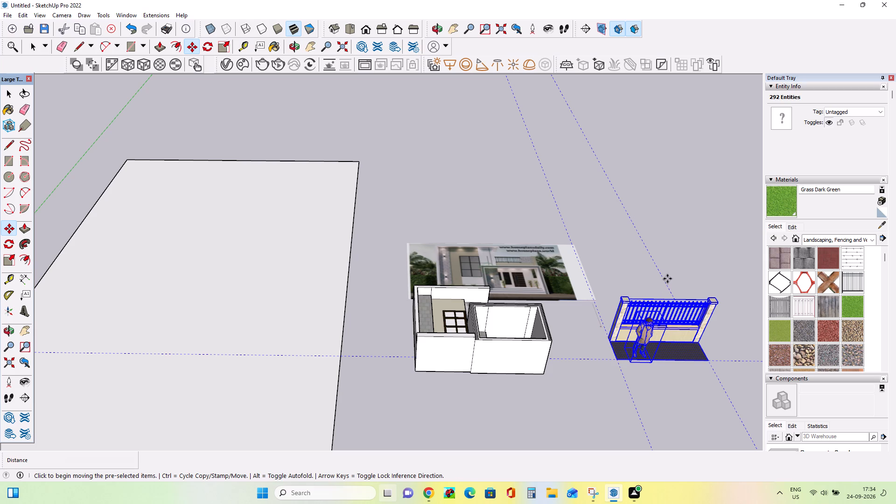
{"action": "left_click", "coordinate": [9, 94]}
{"action": "left_click", "coordinate": [469, 226]}
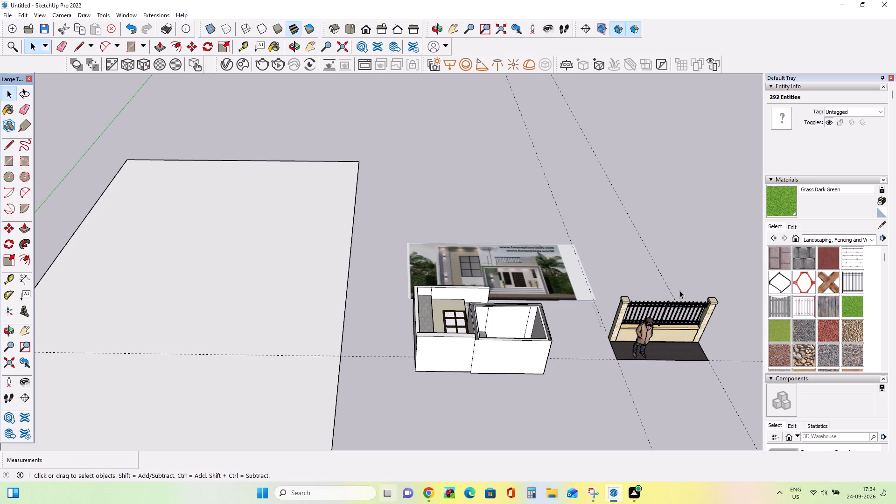
Delete the standing man and the dark ground face in front of the fence.
{"action": "left_click", "coordinate": [643, 344]}
{"action": "key", "text": "Delete"}
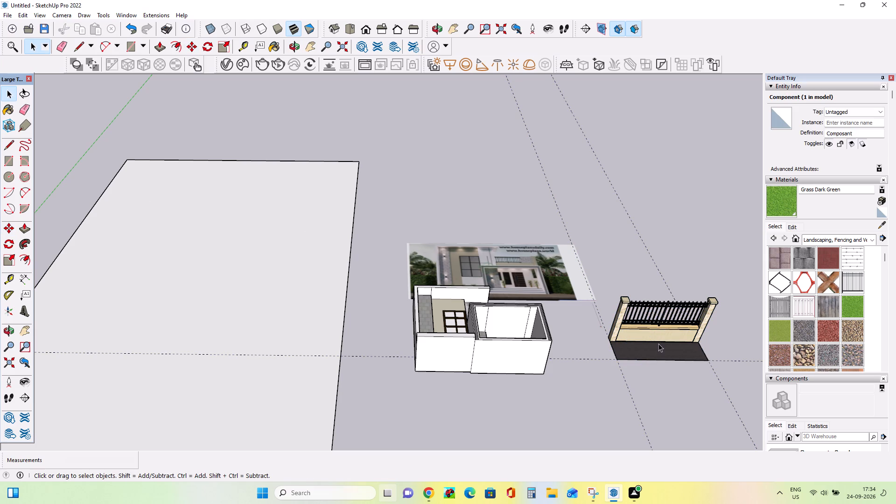
{"action": "left_click", "coordinate": [659, 350]}
{"action": "key", "text": "Delete"}
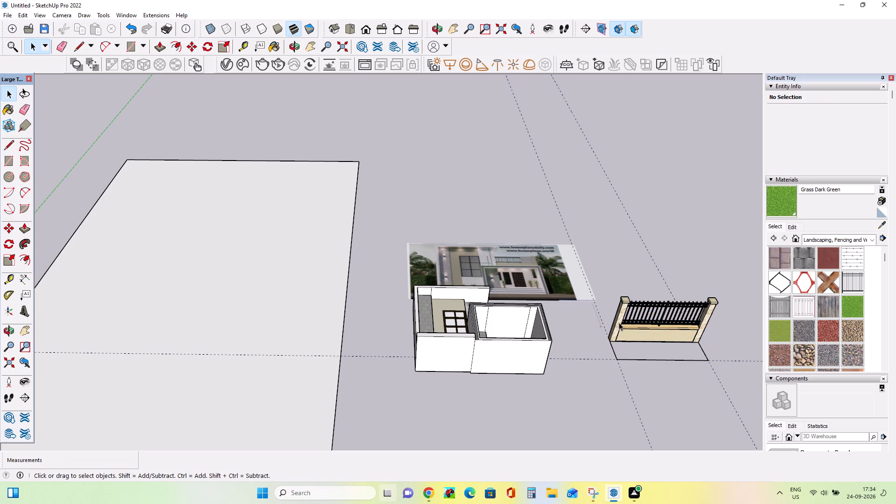
Select the fence's vertical bars, horizontal rails and centre post and make them one group.
{"action": "left_click", "coordinate": [619, 322]}
{"action": "scroll", "coordinate": [669, 334], "scroll_direction": "up", "scroll_amount": 6}
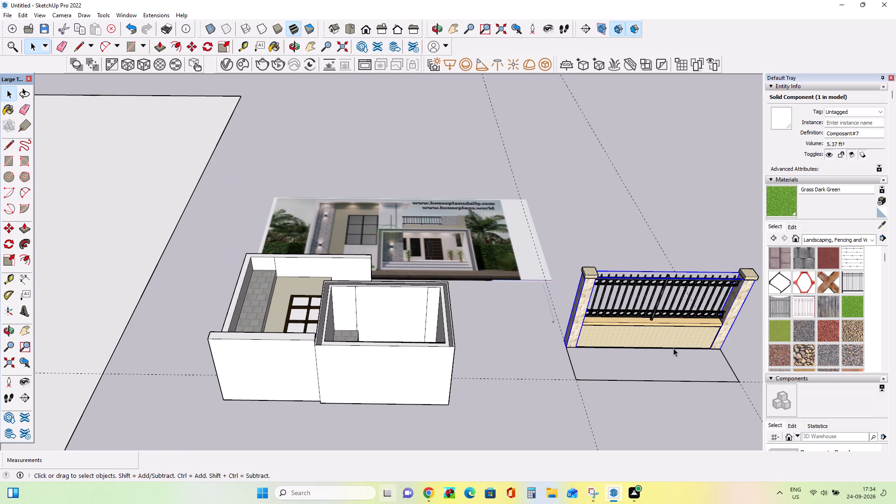
{"action": "left_click", "coordinate": [637, 303]}
{"action": "scroll", "coordinate": [646, 299], "scroll_direction": "up", "scroll_amount": 1}
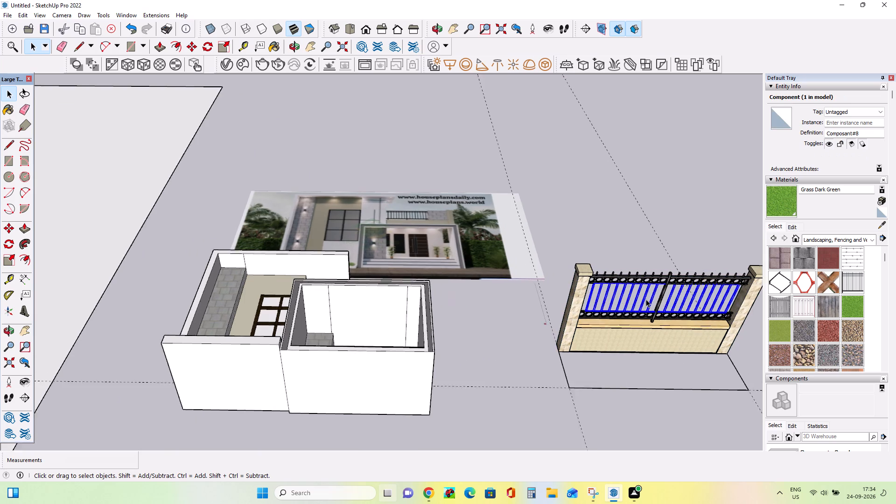
{"action": "scroll", "coordinate": [646, 299], "scroll_direction": "up", "scroll_amount": 4}
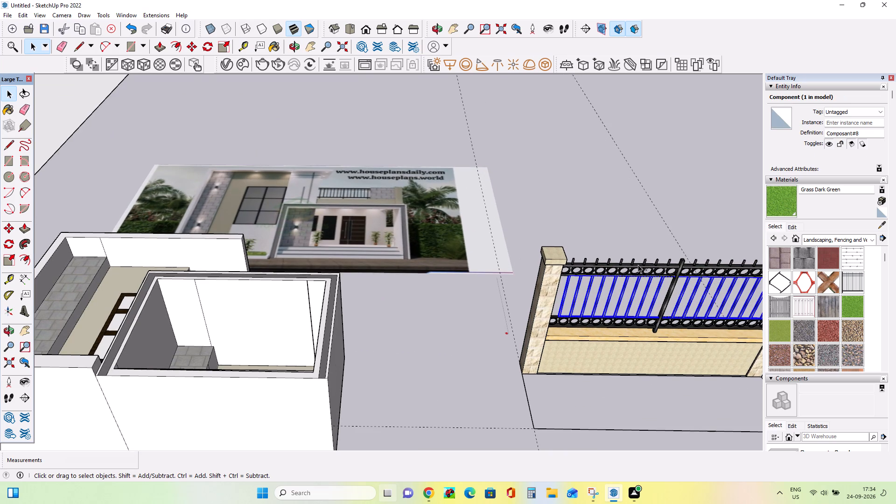
{"action": "left_click", "coordinate": [638, 265], "text": "ctrl"}
{"action": "left_click", "coordinate": [672, 291], "text": "ctrl"}
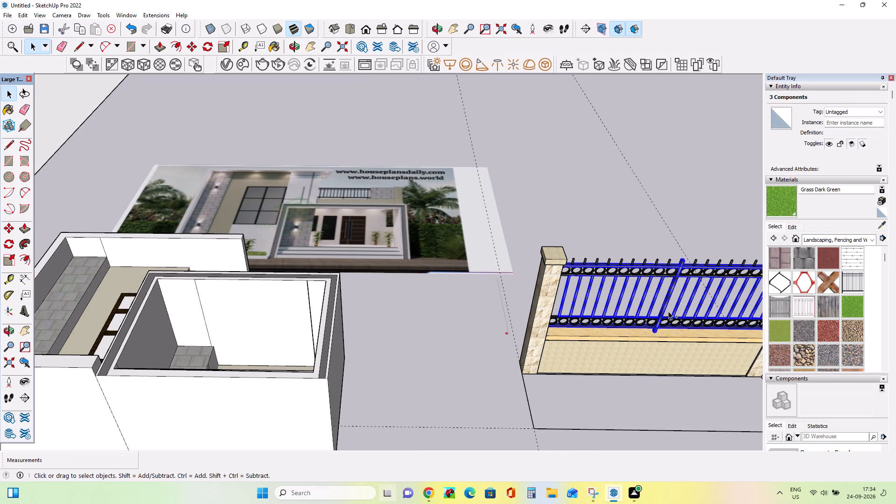
{"action": "right_click", "coordinate": [623, 293]}
{"action": "right_click", "coordinate": [623, 293]}
{"action": "right_click", "coordinate": [623, 293]}
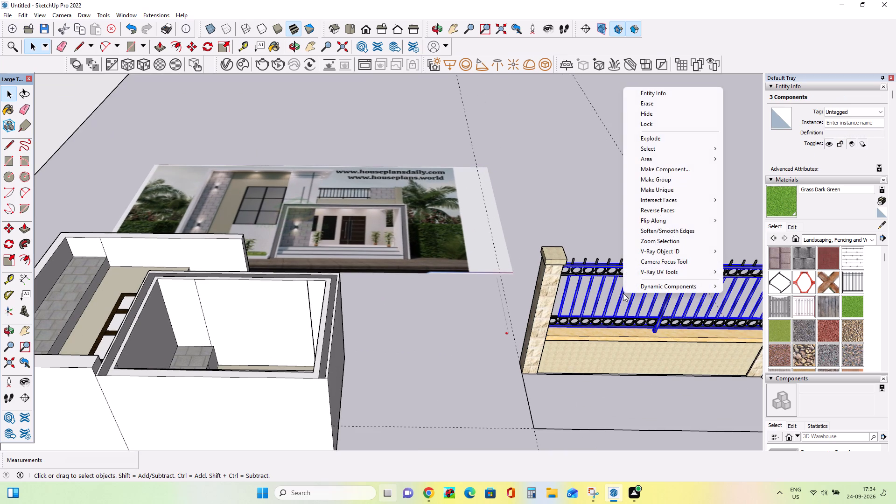
{"action": "left_click", "coordinate": [661, 180]}
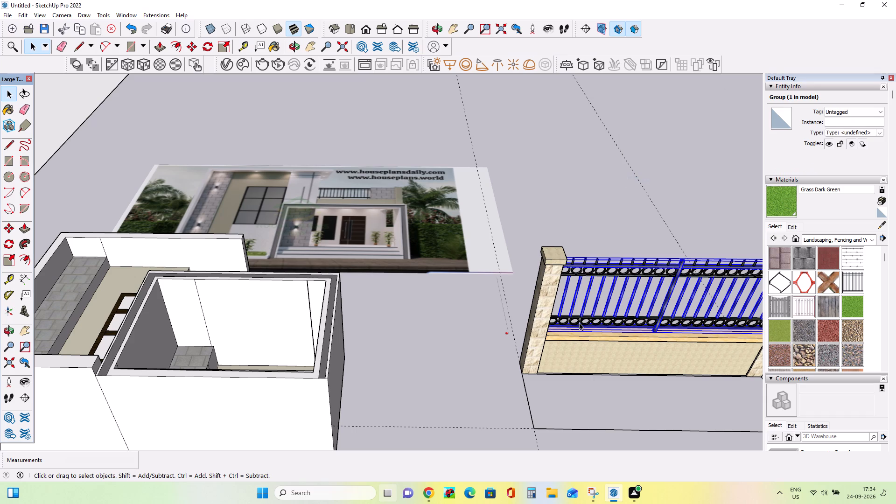
Move the railing group about 7' 1" off the fence wall to open ground between the fence and the house.
{"action": "left_click", "coordinate": [10, 227]}
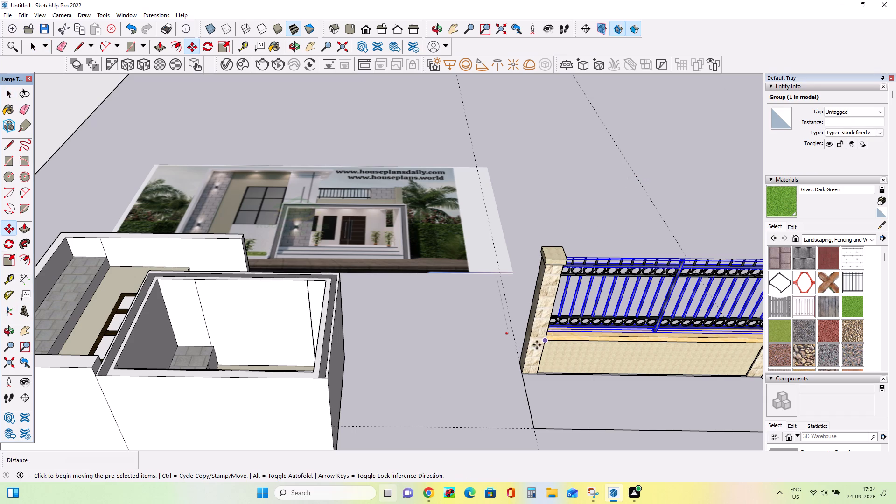
{"action": "left_click", "coordinate": [554, 334]}
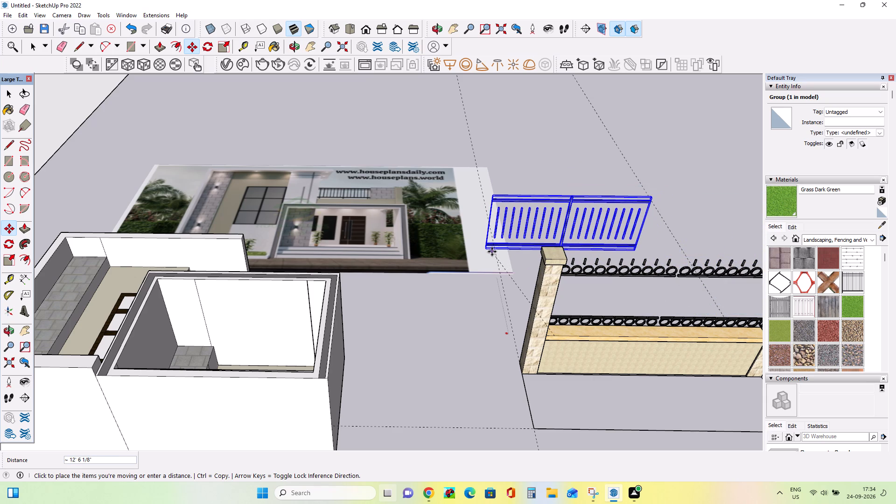
{"action": "middle_click_drag", "start_coordinate": [492, 252], "coordinate": [533, 374]}
{"action": "middle_click", "coordinate": [533, 374]}
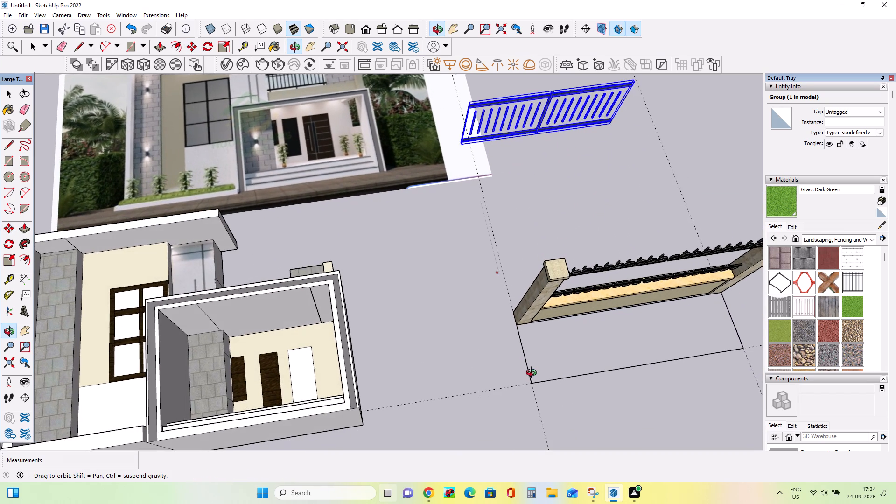
{"action": "middle_click_drag", "start_coordinate": [415, 276], "coordinate": [430, 328]}
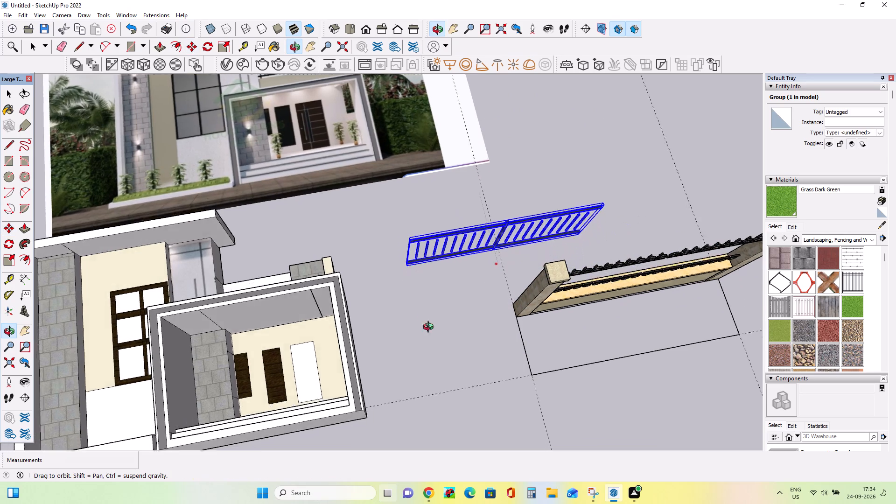
{"action": "middle_click_drag", "start_coordinate": [430, 328], "coordinate": [455, 403]}
{"action": "left_click", "coordinate": [422, 216]}
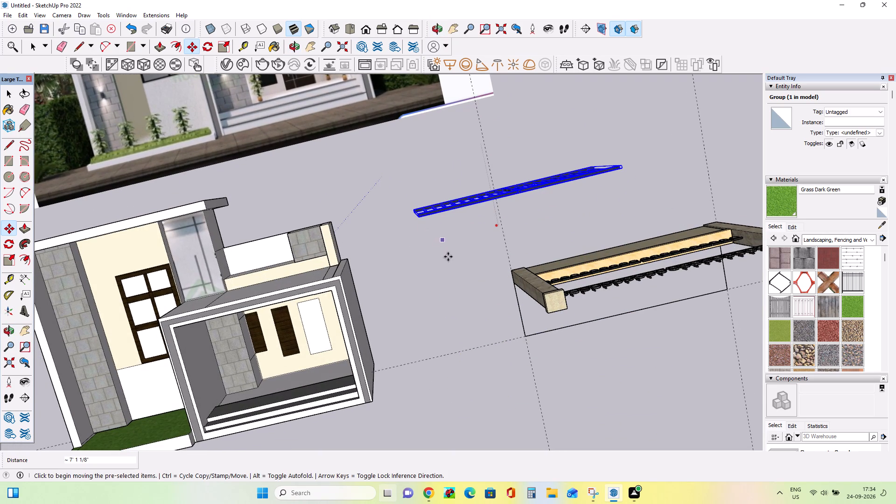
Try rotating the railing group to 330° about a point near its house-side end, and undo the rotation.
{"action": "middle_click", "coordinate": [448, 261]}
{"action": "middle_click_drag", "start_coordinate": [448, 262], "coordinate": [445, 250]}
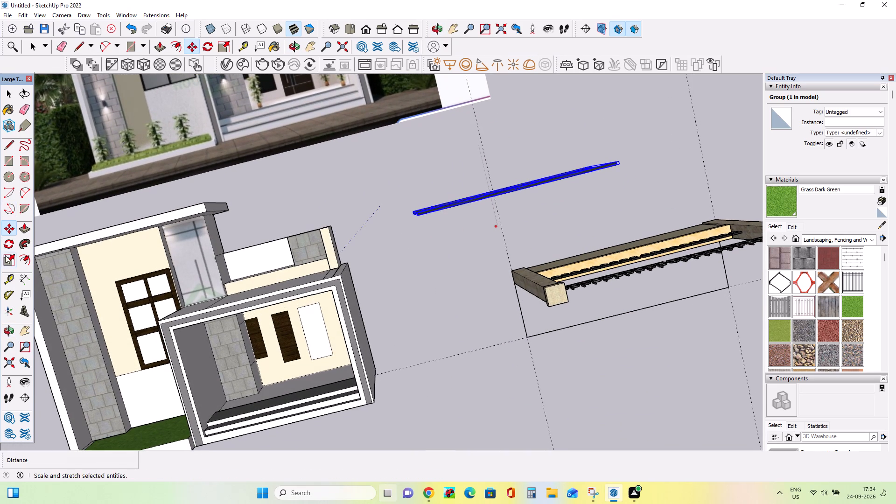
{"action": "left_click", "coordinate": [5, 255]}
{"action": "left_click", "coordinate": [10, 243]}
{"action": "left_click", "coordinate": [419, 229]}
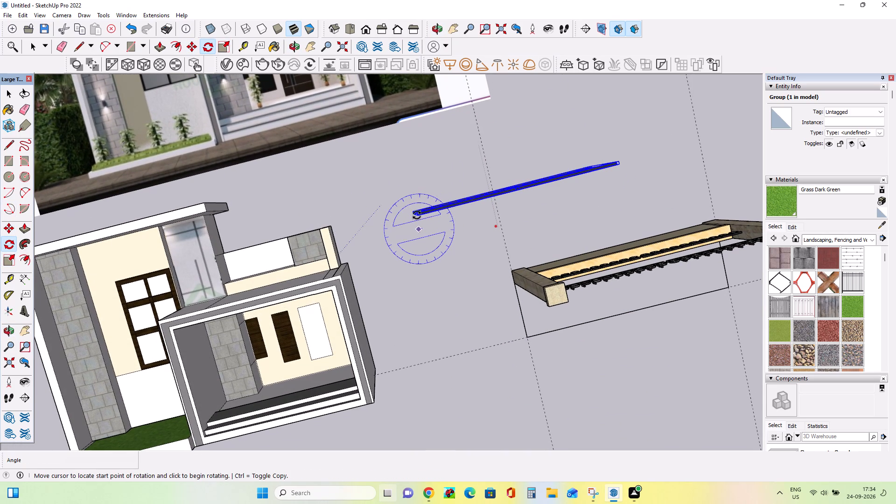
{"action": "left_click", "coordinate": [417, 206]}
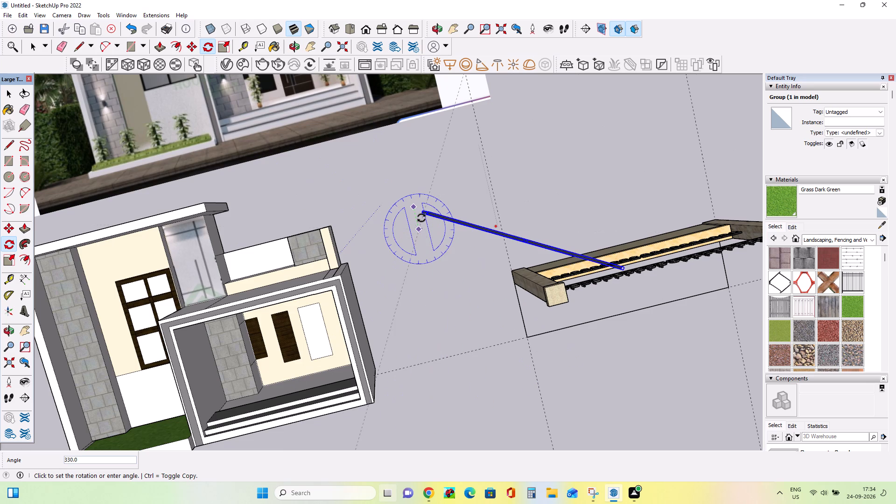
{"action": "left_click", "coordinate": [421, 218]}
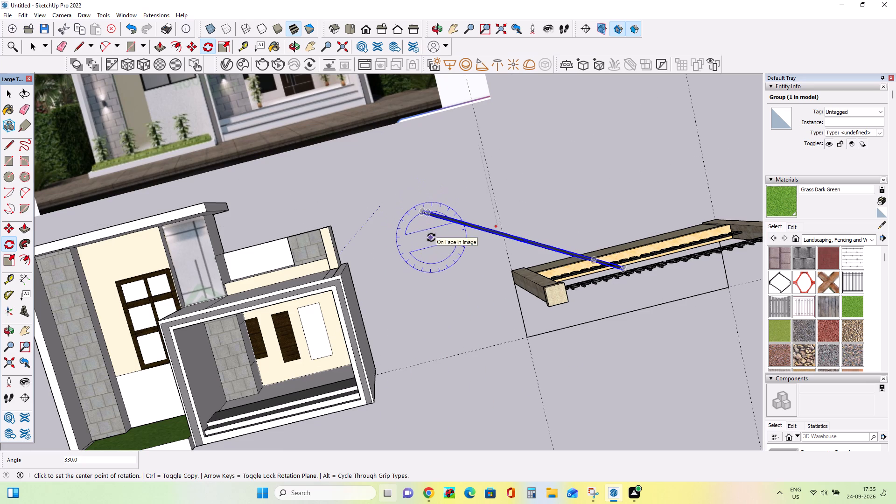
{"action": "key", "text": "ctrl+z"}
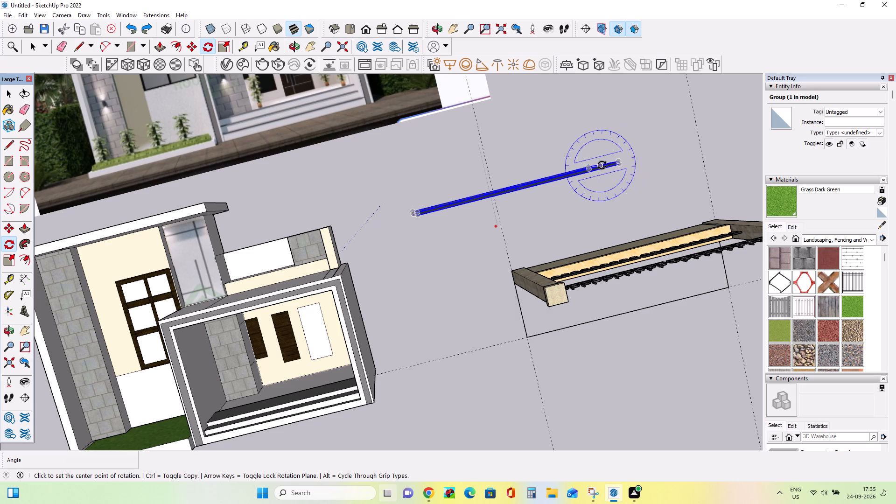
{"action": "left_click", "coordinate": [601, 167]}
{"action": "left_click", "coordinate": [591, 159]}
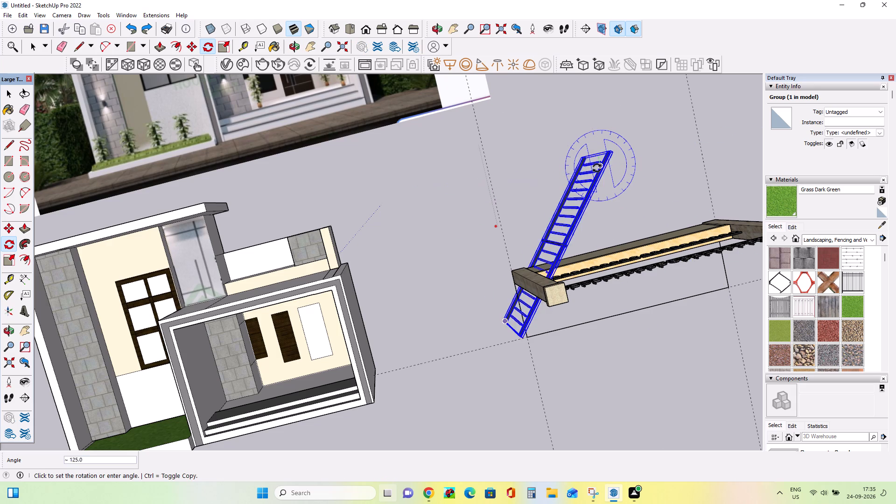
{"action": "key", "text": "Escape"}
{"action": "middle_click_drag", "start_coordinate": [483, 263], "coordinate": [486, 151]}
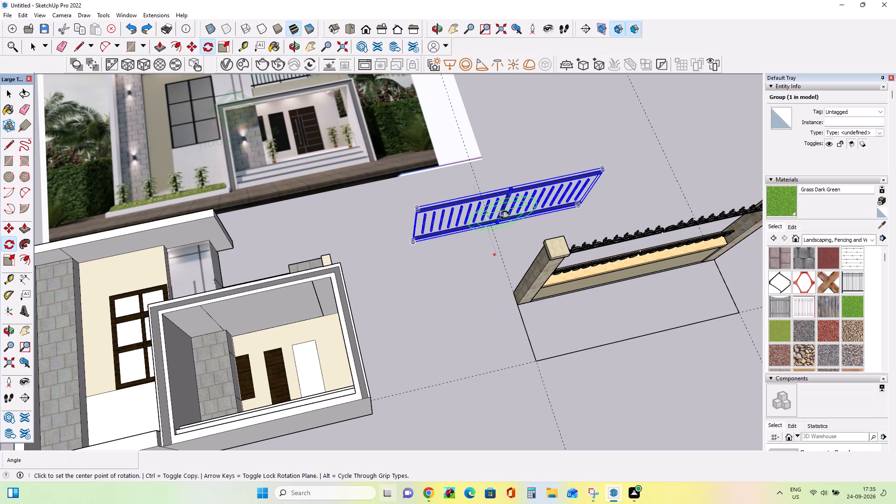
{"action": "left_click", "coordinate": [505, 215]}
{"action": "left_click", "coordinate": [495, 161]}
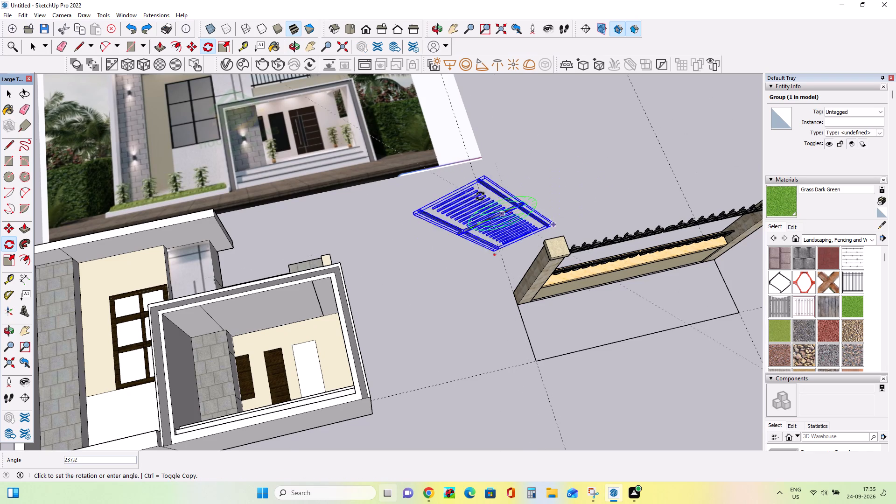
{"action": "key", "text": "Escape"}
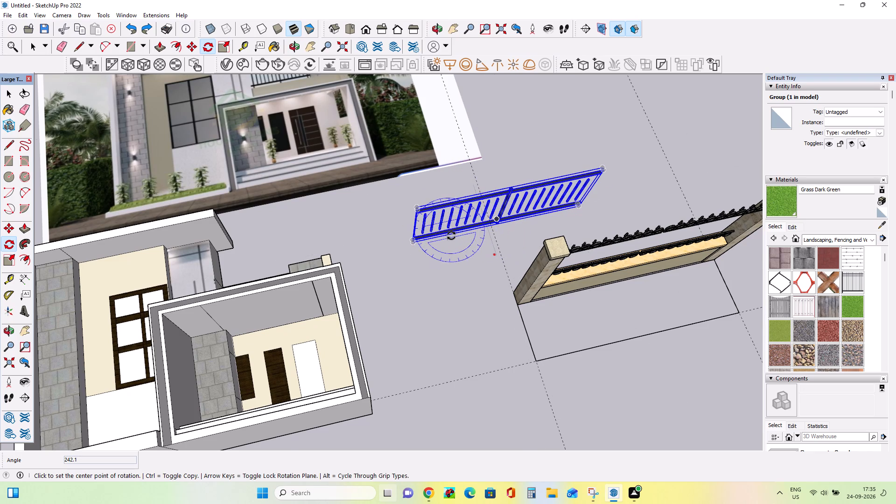
Rotate the railing group about 90° around its lengthwise red axis to match the house's orientation.
{"action": "left_click", "coordinate": [456, 223]}
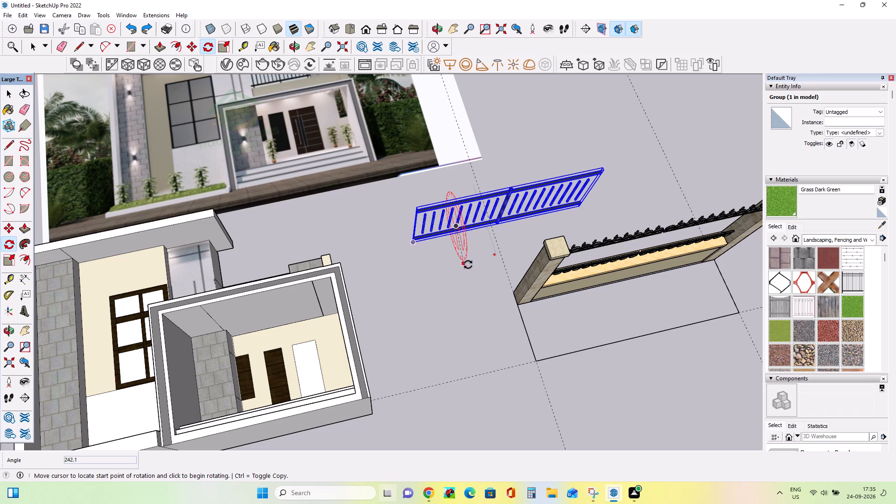
{"action": "left_click", "coordinate": [468, 273]}
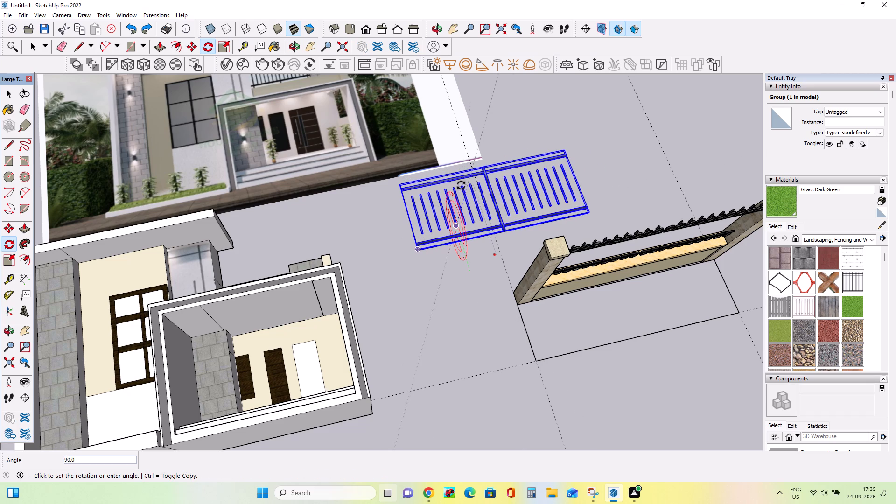
{"action": "left_click", "coordinate": [459, 178]}
Scale the railing group uniformly to about 0.50 from its far upper corner.
{"action": "middle_click_drag", "start_coordinate": [482, 278], "coordinate": [516, 385]}
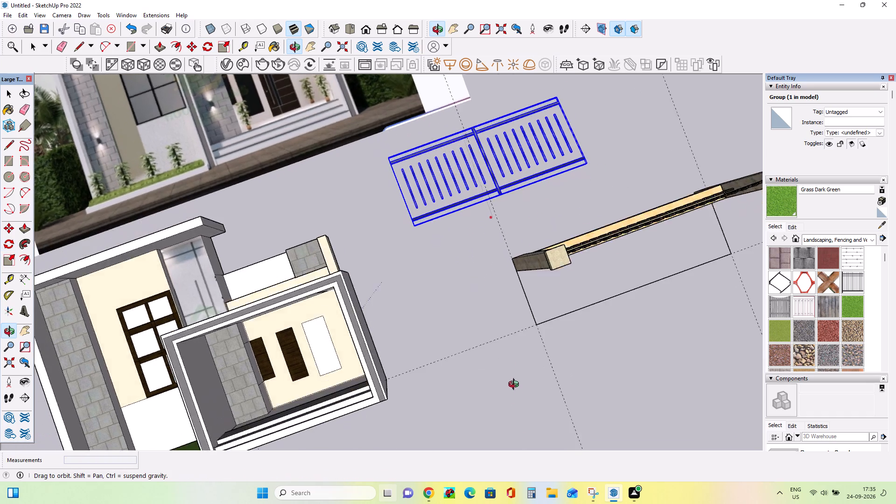
{"action": "middle_click_drag", "start_coordinate": [516, 385], "coordinate": [520, 489]}
{"action": "middle_click_drag", "start_coordinate": [511, 210], "coordinate": [595, 212]}
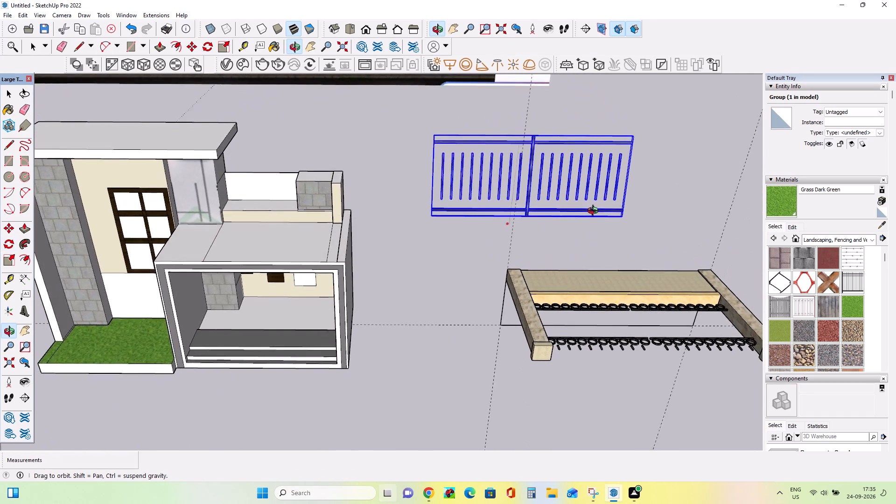
{"action": "middle_click_drag", "start_coordinate": [595, 212], "coordinate": [589, 223]}
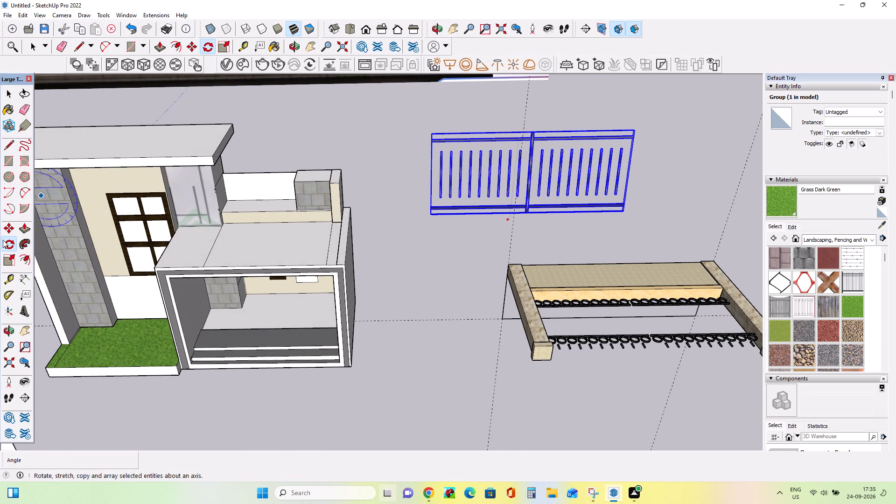
{"action": "left_click", "coordinate": [12, 261]}
{"action": "left_click", "coordinate": [633, 128]}
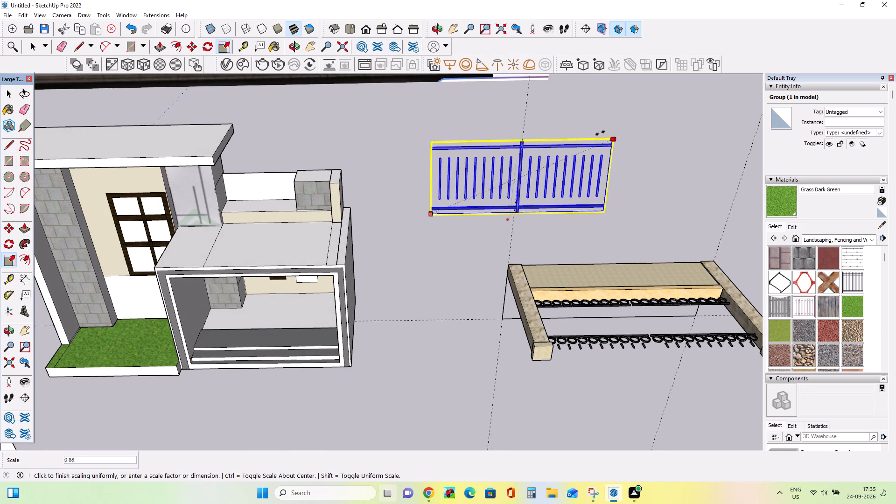
{"action": "left_click", "coordinate": [523, 164]}
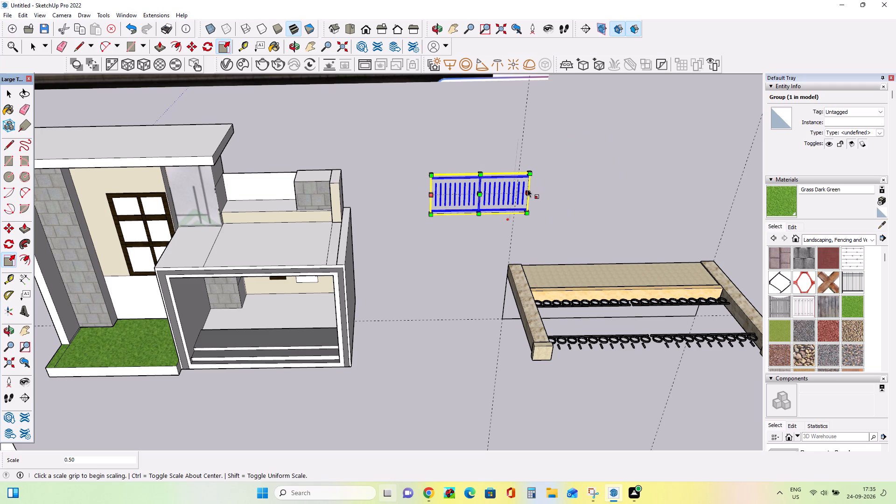
Scale the railing group's length to about 0.85 and adjust its depth along the green axis.
{"action": "left_click_drag", "start_coordinate": [527, 189], "coordinate": [511, 190]}
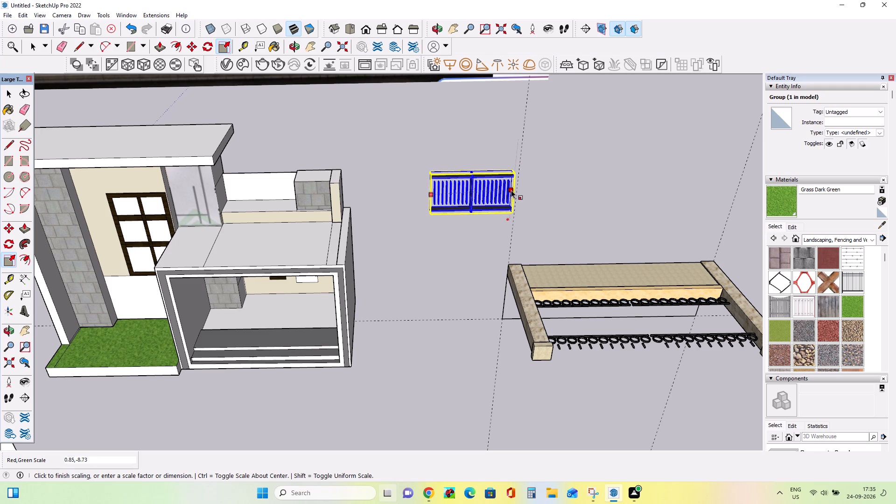
{"action": "left_click", "coordinate": [471, 192]}
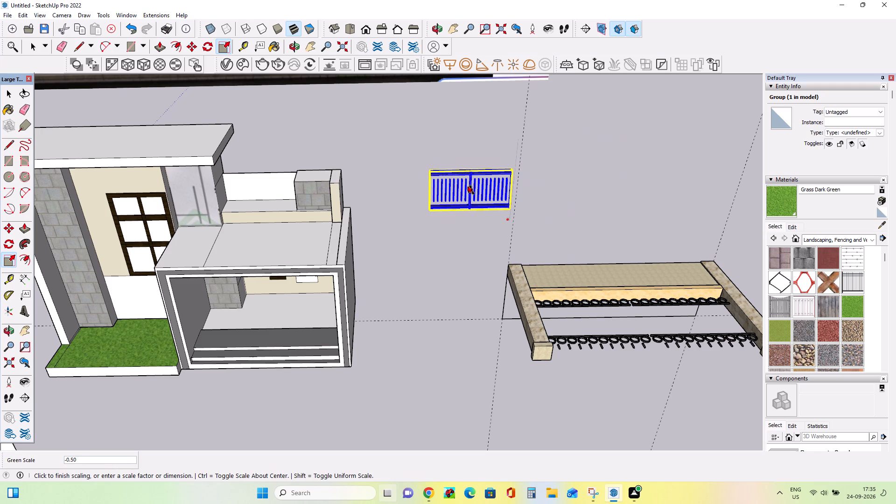
{"action": "left_click", "coordinate": [472, 190]}
Move the railing group about 10' 2" onto the balcony parapet beside the glazed panel.
{"action": "middle_click", "coordinate": [220, 214]}
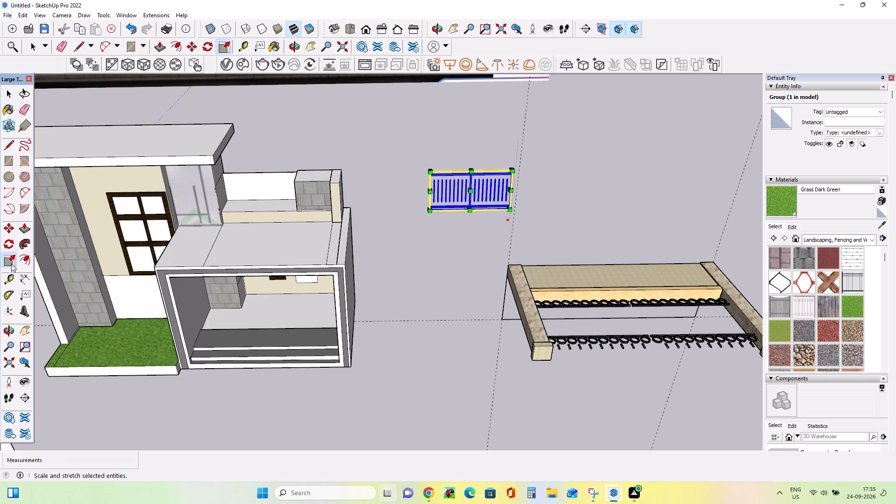
{"action": "left_click", "coordinate": [10, 231]}
{"action": "left_click", "coordinate": [431, 211]}
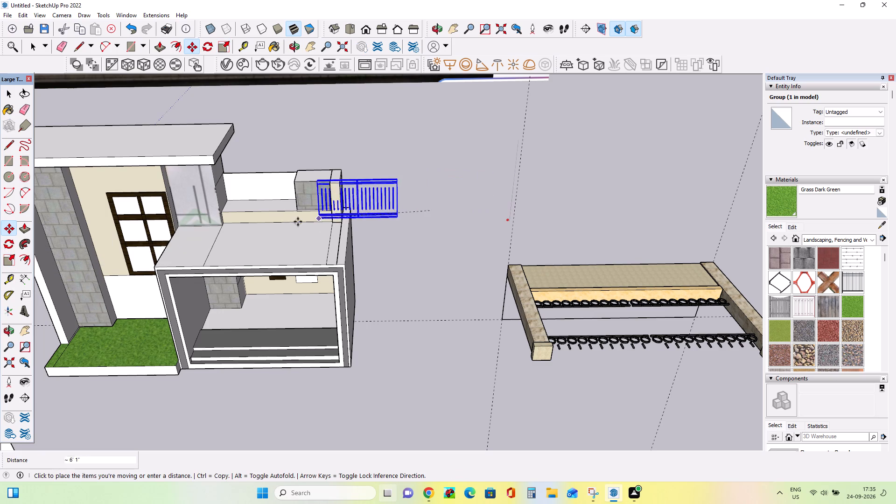
{"action": "left_click", "coordinate": [223, 209]}
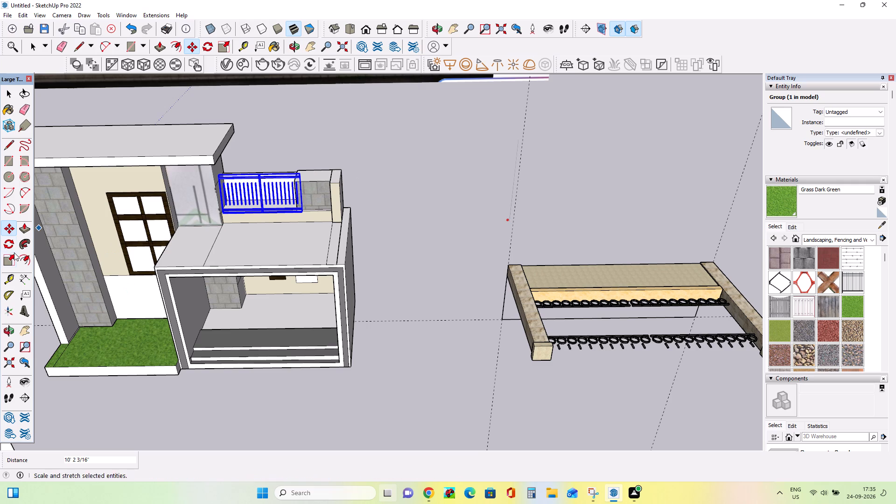
Scale the railing group's length to about 0.88 so it ends near the balcony's stone block.
{"action": "left_click", "coordinate": [11, 261]}
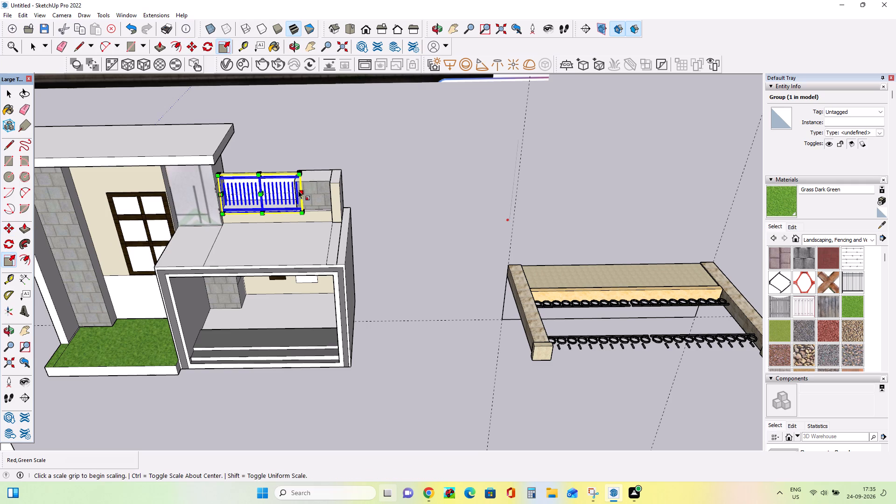
{"action": "left_click", "coordinate": [298, 190]}
{"action": "left_click", "coordinate": [293, 190]}
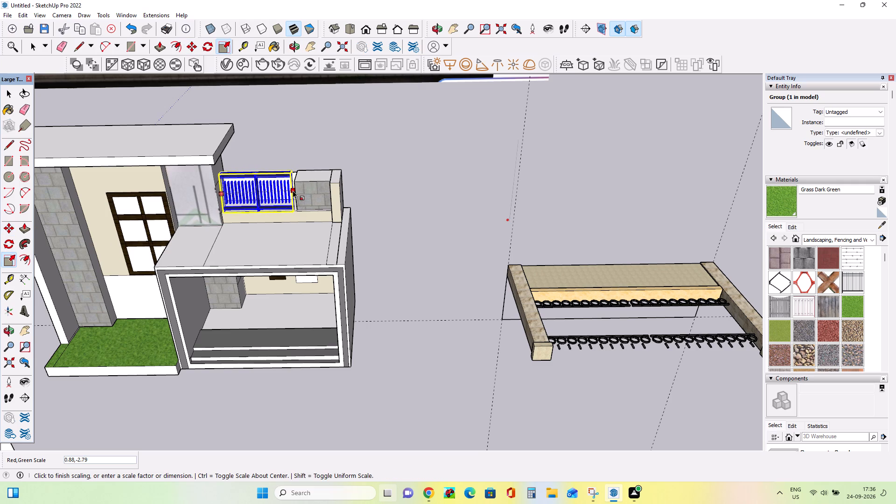
Move the railing group about 1 13/16" along the parapet so its end meets the stone block.
{"action": "scroll", "coordinate": [232, 218], "scroll_direction": "up", "scroll_amount": 8}
{"action": "middle_click_drag", "start_coordinate": [266, 221], "coordinate": [295, 223]}
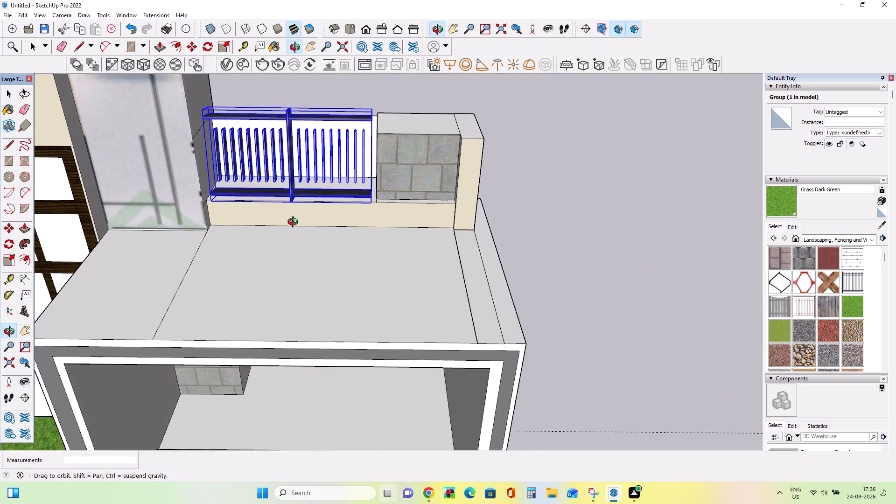
{"action": "middle_click_drag", "start_coordinate": [295, 223], "coordinate": [250, 214]}
{"action": "scroll", "coordinate": [285, 250], "scroll_direction": "up", "scroll_amount": 2}
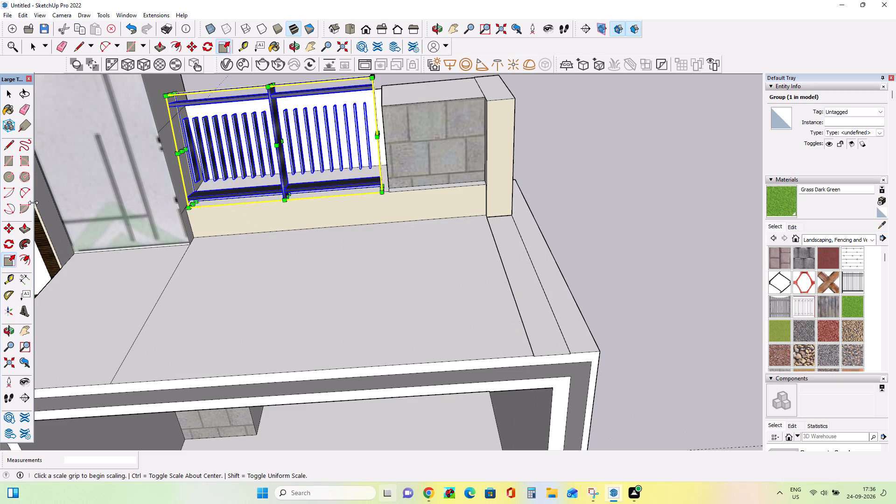
{"action": "left_click", "coordinate": [10, 224]}
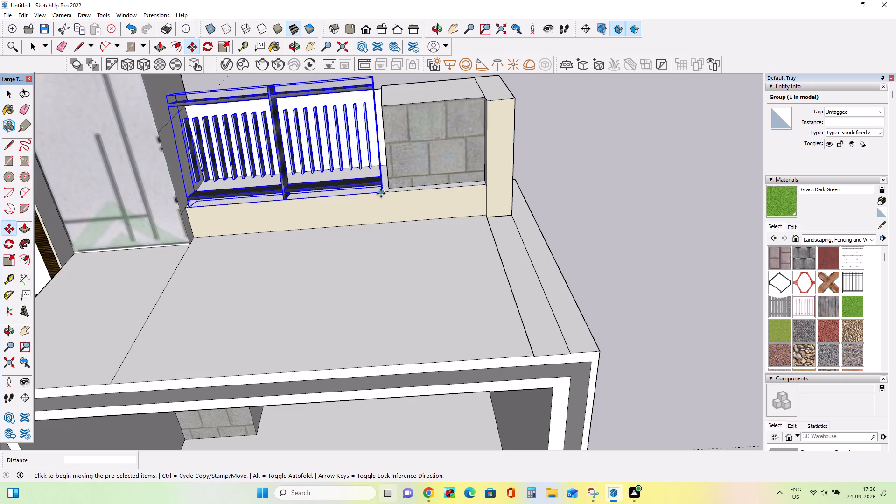
{"action": "left_click", "coordinate": [381, 193]}
{"action": "left_click", "coordinate": [391, 190]}
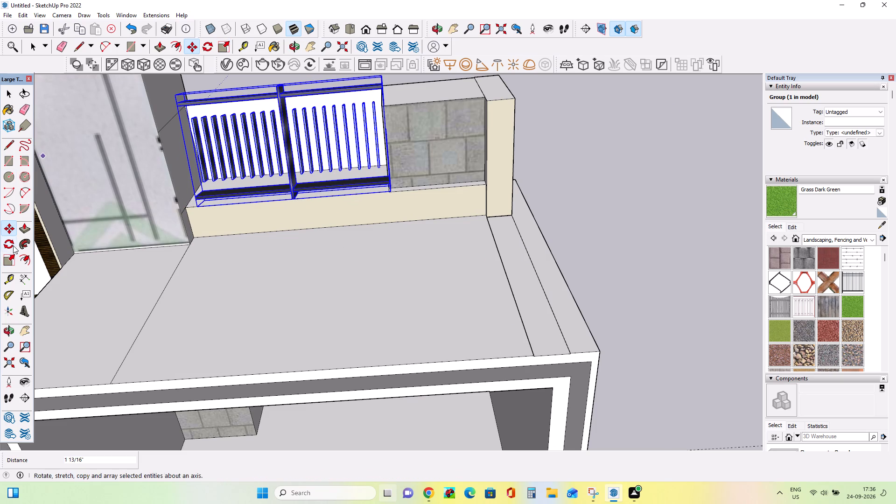
Stretch the railing group lengthwise by about 1.06 so its other end reaches the house wall.
{"action": "left_click", "coordinate": [7, 256]}
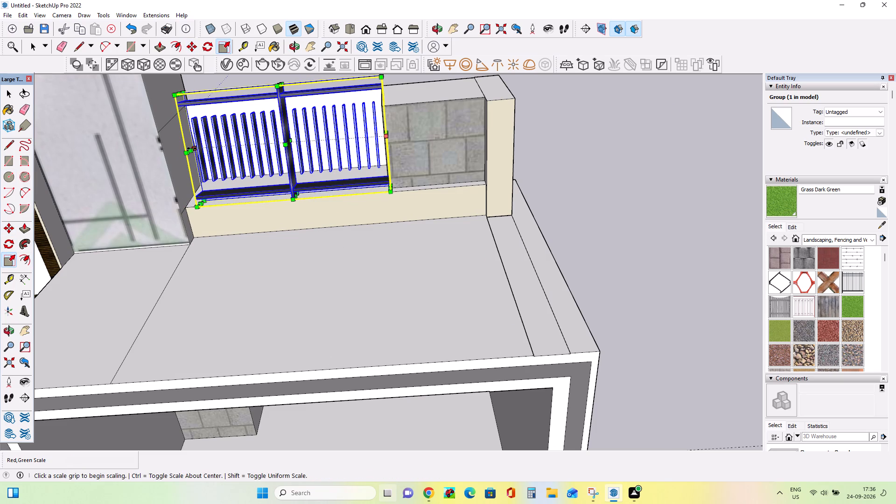
{"action": "left_click", "coordinate": [192, 148]}
{"action": "left_click", "coordinate": [178, 152]}
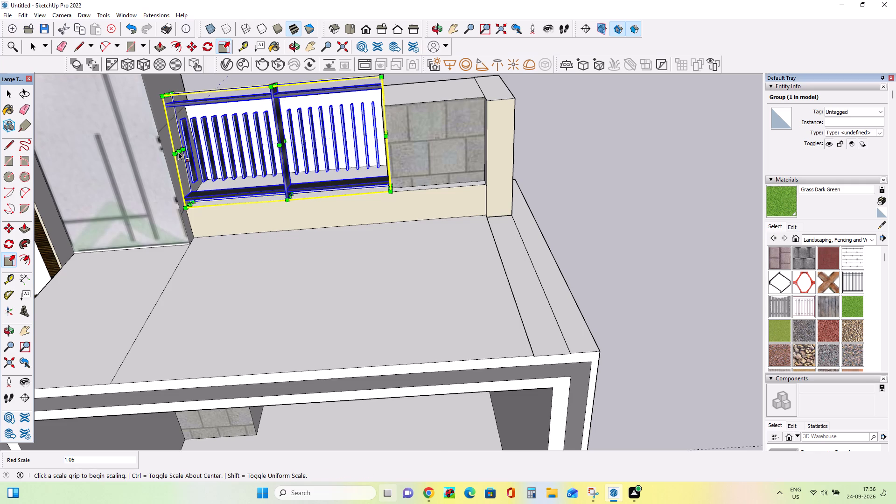
Delete the white face behind the balcony railing together with its leftover top edge.
{"action": "scroll", "coordinate": [235, 183], "scroll_direction": "down", "scroll_amount": 9}
{"action": "middle_click_drag", "start_coordinate": [247, 195], "coordinate": [220, 203]}
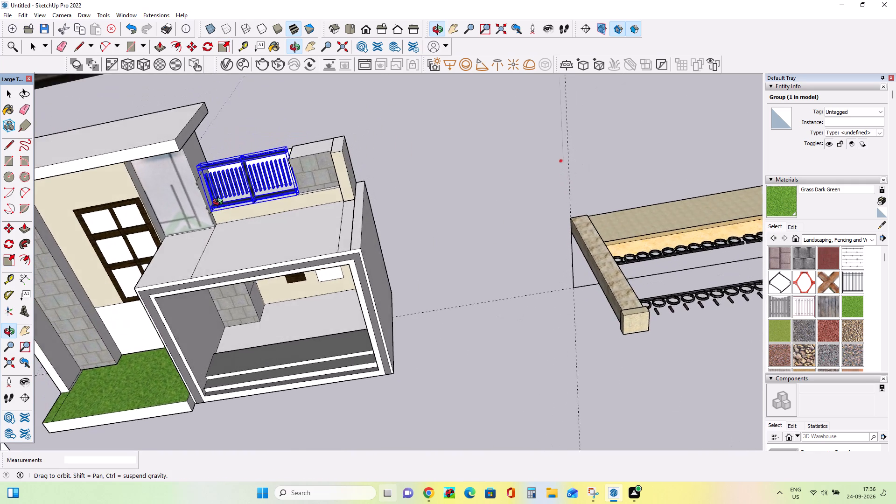
{"action": "middle_click_drag", "start_coordinate": [220, 203], "coordinate": [231, 219]}
{"action": "middle_click_drag", "start_coordinate": [260, 151], "coordinate": [291, 275]}
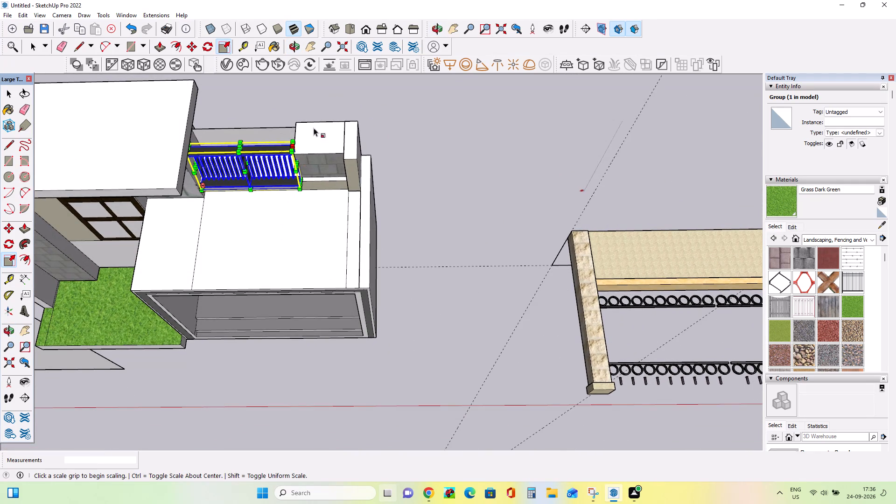
{"action": "left_click", "coordinate": [3, 92]}
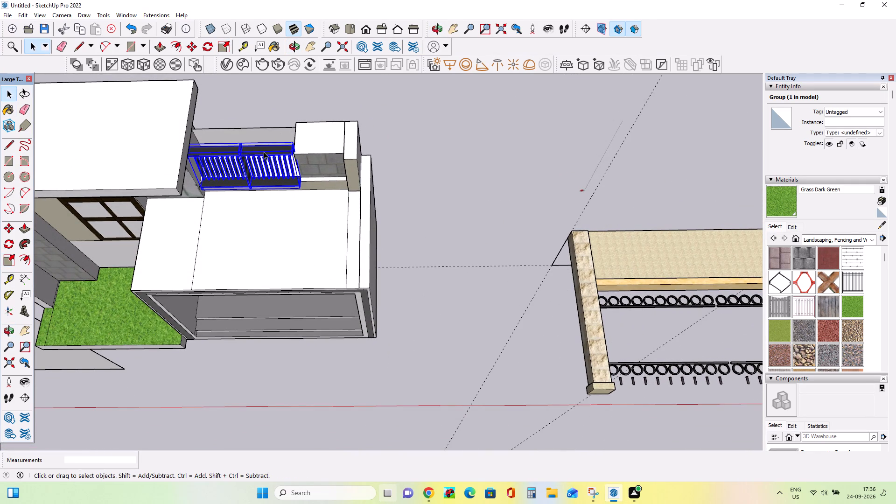
{"action": "left_click", "coordinate": [272, 135]}
{"action": "left_click", "coordinate": [272, 91]}
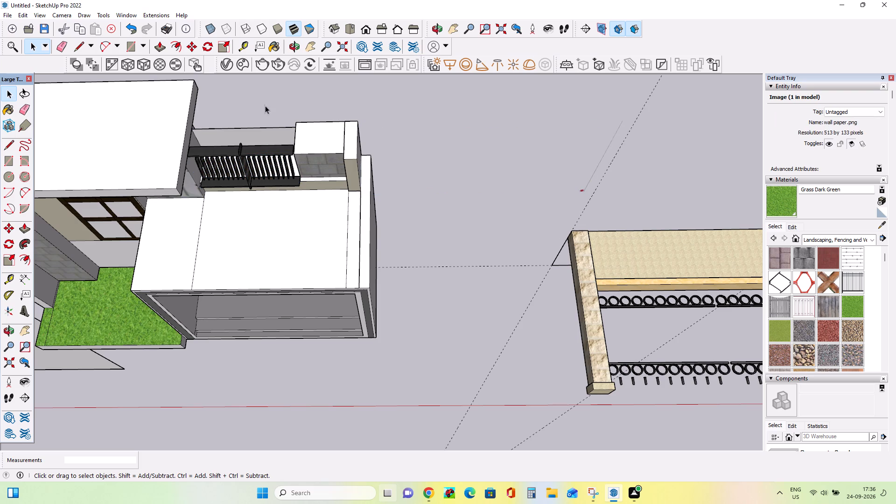
{"action": "left_click", "coordinate": [263, 132]}
{"action": "middle_click_drag", "start_coordinate": [275, 121], "coordinate": [293, 195]}
{"action": "left_click", "coordinate": [274, 143]}
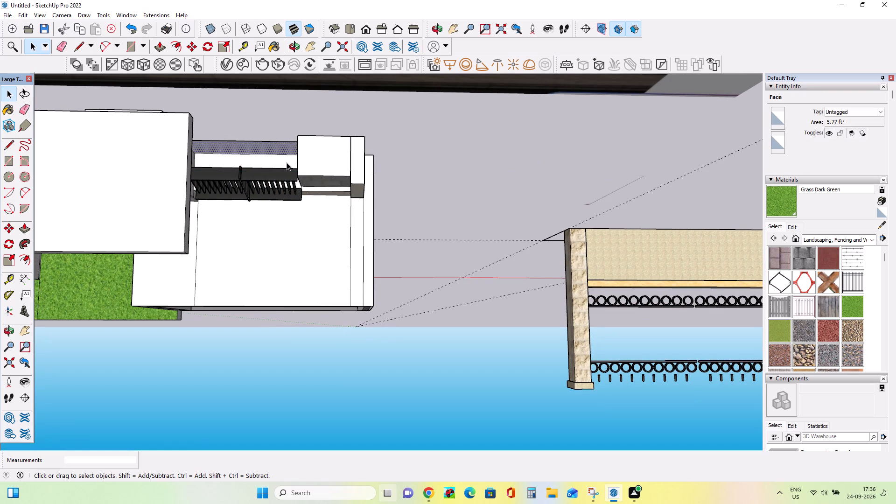
{"action": "key", "text": "Delete"}
{"action": "middle_click_drag", "start_coordinate": [296, 150], "coordinate": [302, 96]}
{"action": "left_click", "coordinate": [289, 125]}
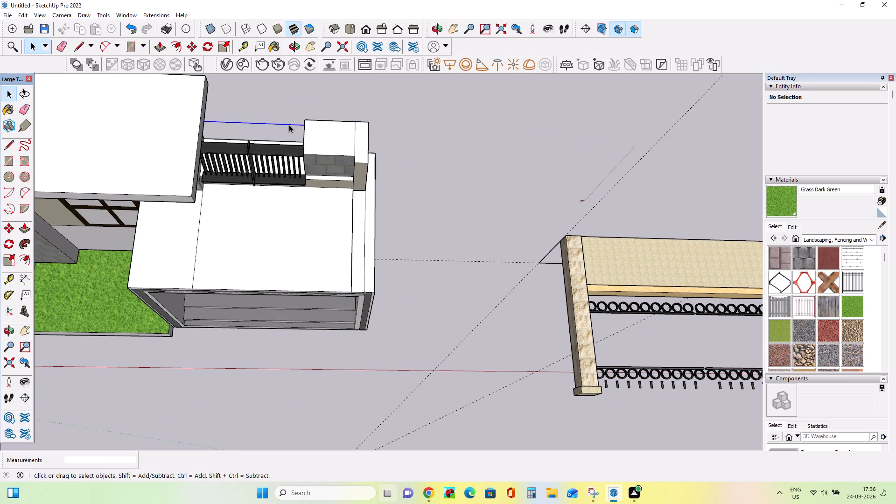
{"action": "key", "text": "Delete"}
Erase the stray edge crossing the underside of the upper roof overhang.
{"action": "middle_click_drag", "start_coordinate": [288, 178], "coordinate": [294, 65]}
{"action": "scroll", "coordinate": [325, 238], "scroll_direction": "down", "scroll_amount": 3}
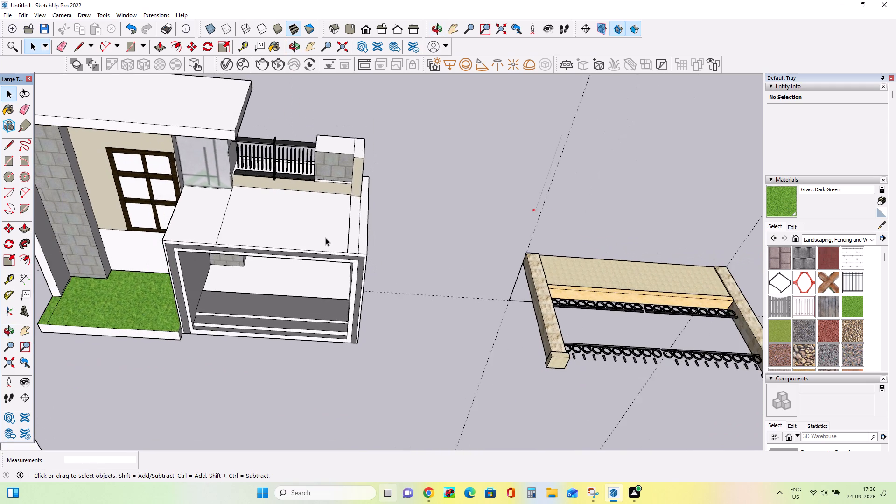
{"action": "middle_click_drag", "start_coordinate": [325, 298], "coordinate": [281, 216]}
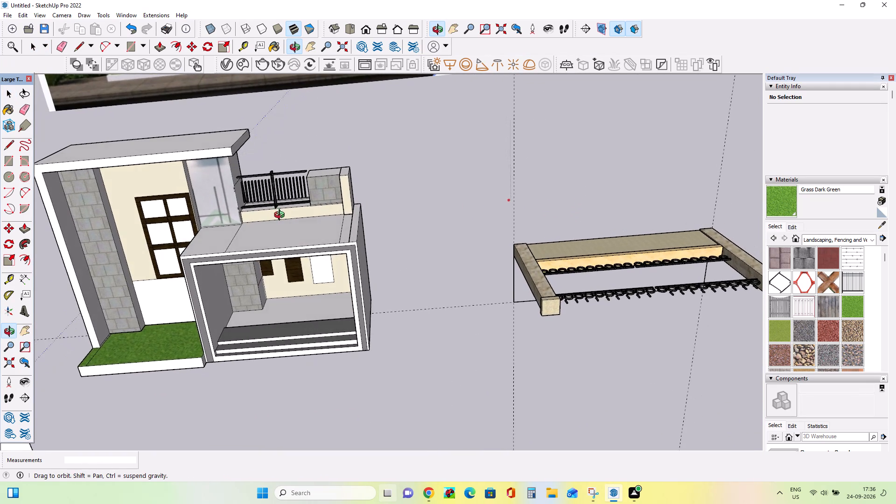
{"action": "middle_click_drag", "start_coordinate": [281, 216], "coordinate": [282, 216]}
{"action": "scroll", "coordinate": [305, 189], "scroll_direction": "up", "scroll_amount": 3}
{"action": "scroll", "coordinate": [305, 188], "scroll_direction": "down", "scroll_amount": 4}
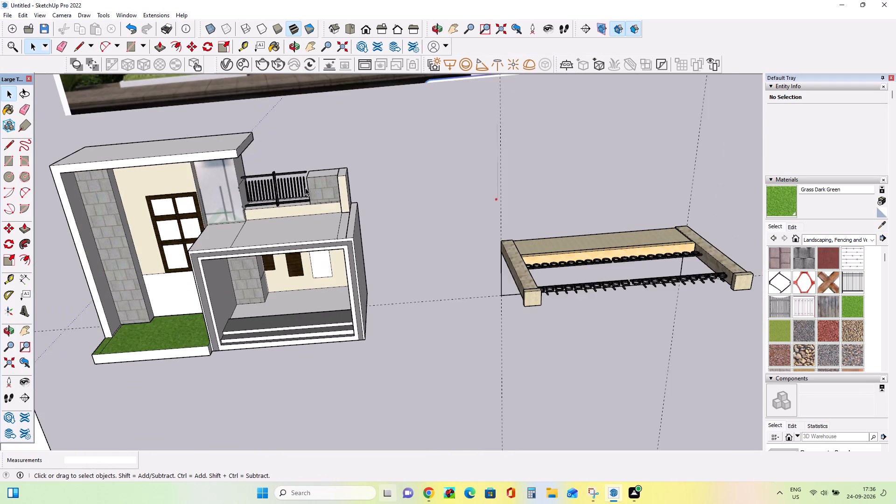
{"action": "scroll", "coordinate": [307, 190], "scroll_direction": "down", "scroll_amount": 4}
{"action": "middle_click_drag", "start_coordinate": [243, 322], "coordinate": [294, 123]}
{"action": "scroll", "coordinate": [239, 189], "scroll_direction": "up", "scroll_amount": 1}
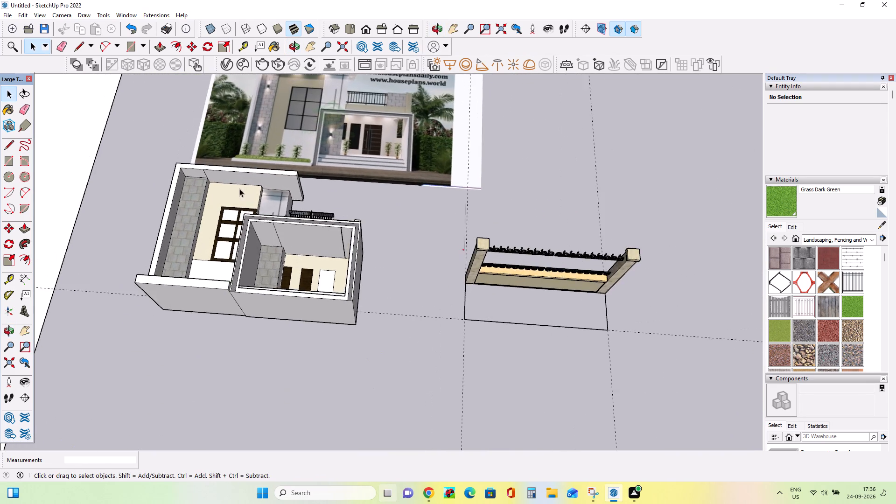
{"action": "middle_click_drag", "start_coordinate": [239, 187], "coordinate": [251, 80]}
{"action": "scroll", "coordinate": [251, 81], "scroll_direction": "up", "scroll_amount": 1}
{"action": "scroll", "coordinate": [193, 236], "scroll_direction": "up", "scroll_amount": 12}
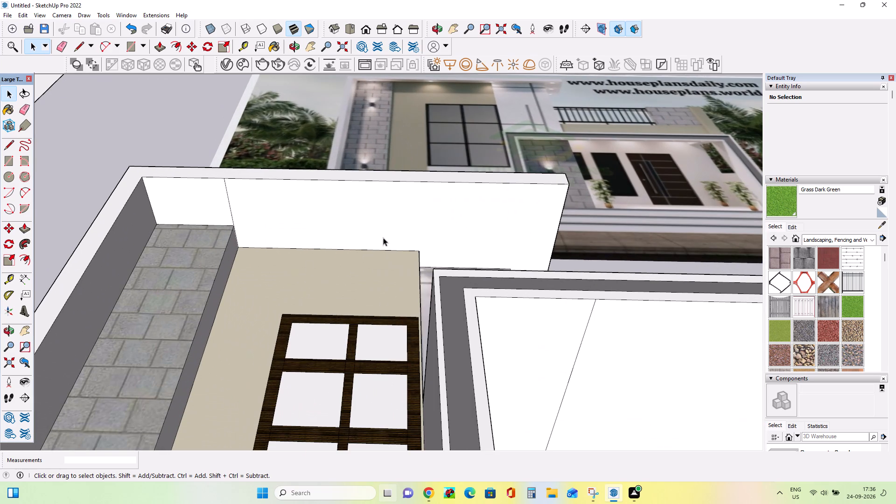
{"action": "left_click", "coordinate": [23, 110]}
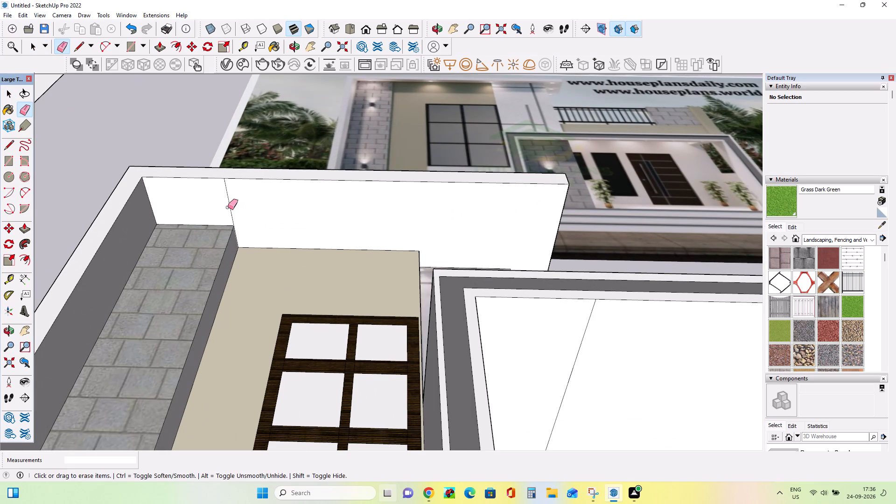
{"action": "left_click", "coordinate": [229, 203]}
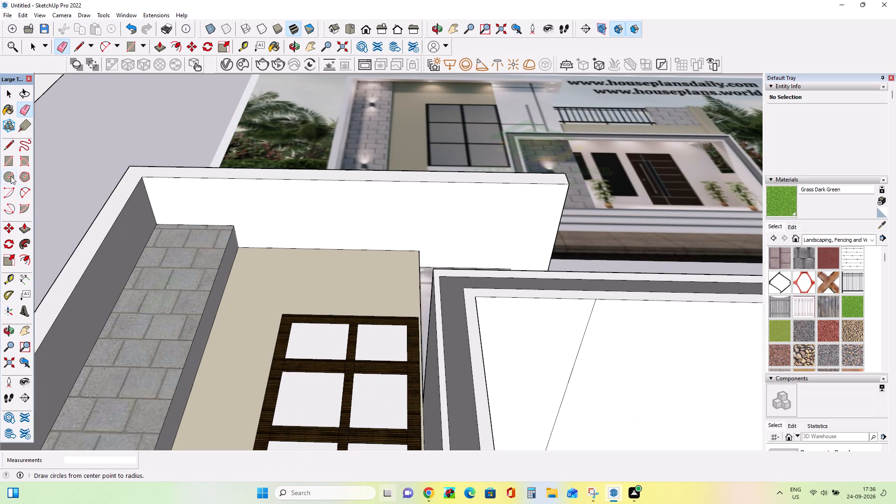
Draw four circles in a row on the roof overhang's underside, two about 3 1/16" and two about 3 1/2" in radius.
{"action": "left_click", "coordinate": [12, 175]}
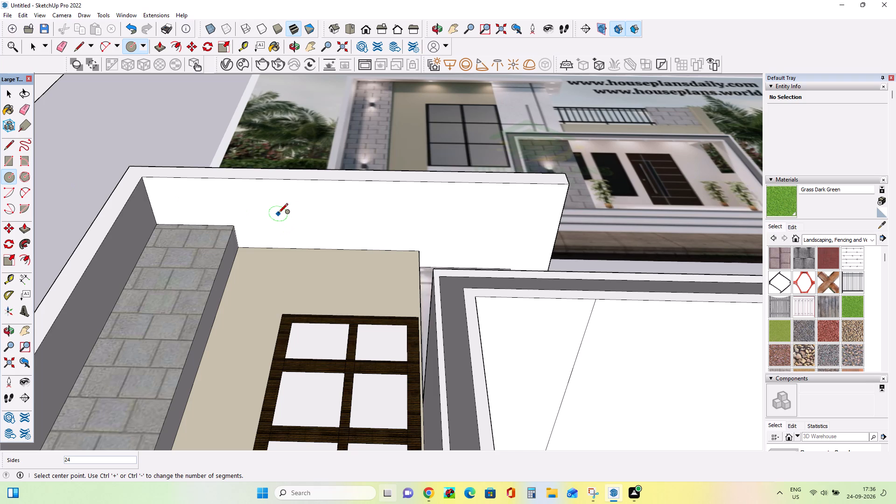
{"action": "left_click", "coordinate": [278, 214]}
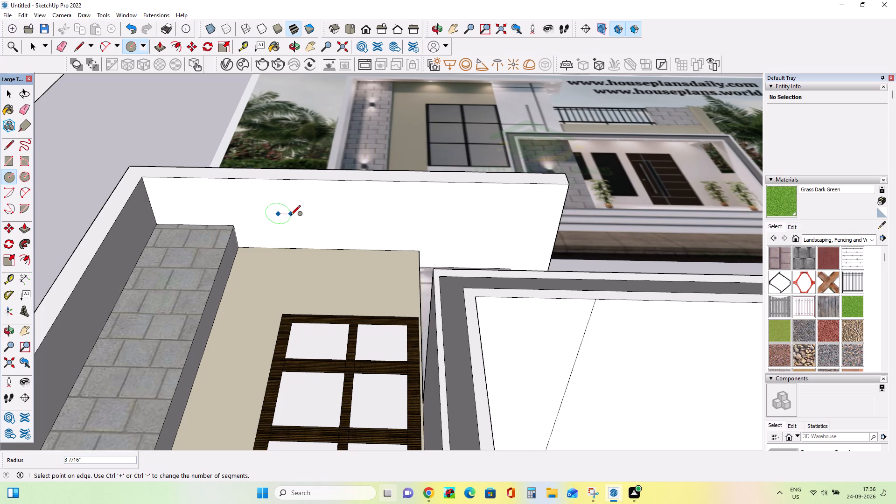
{"action": "left_click", "coordinate": [289, 216]}
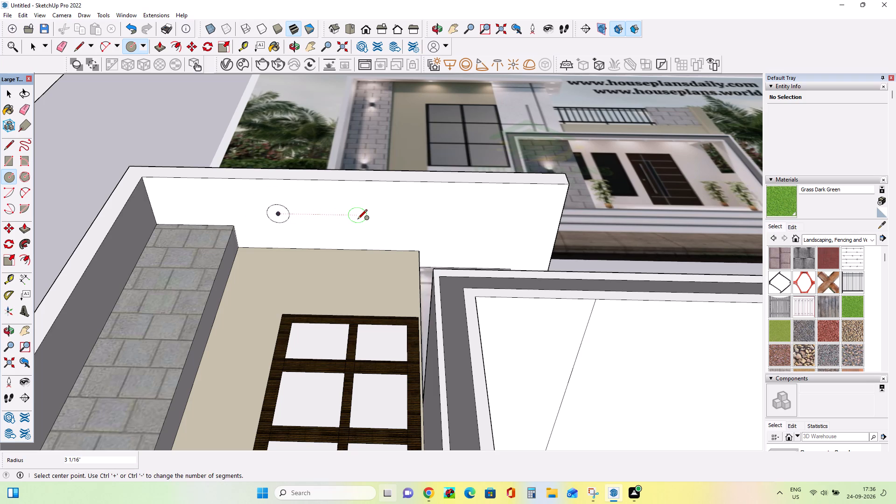
{"action": "left_click", "coordinate": [357, 220]}
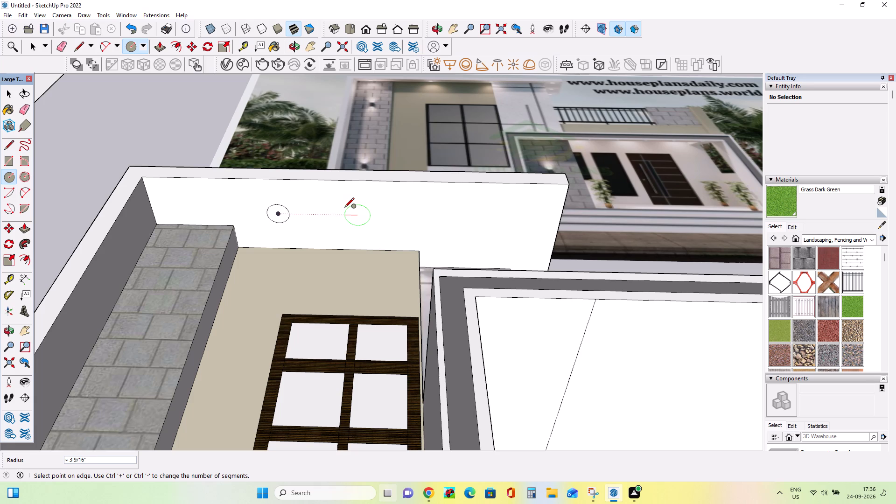
{"action": "left_click", "coordinate": [346, 210]}
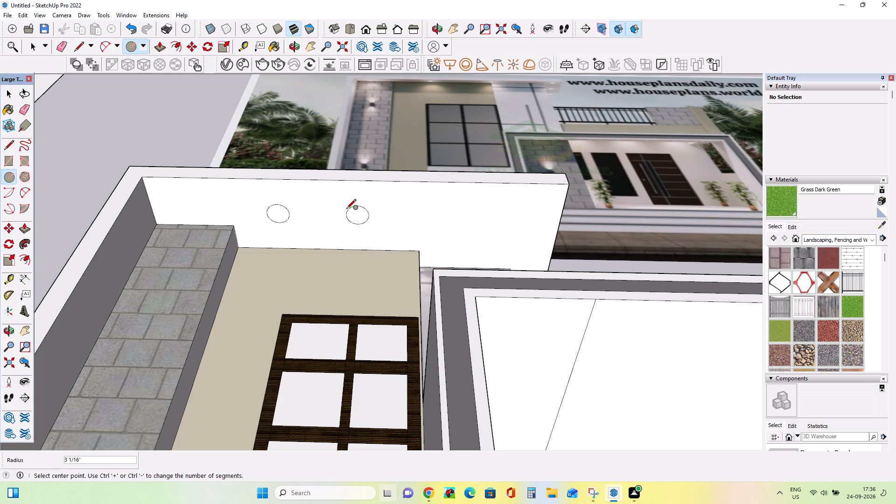
{"action": "left_click", "coordinate": [433, 222]}
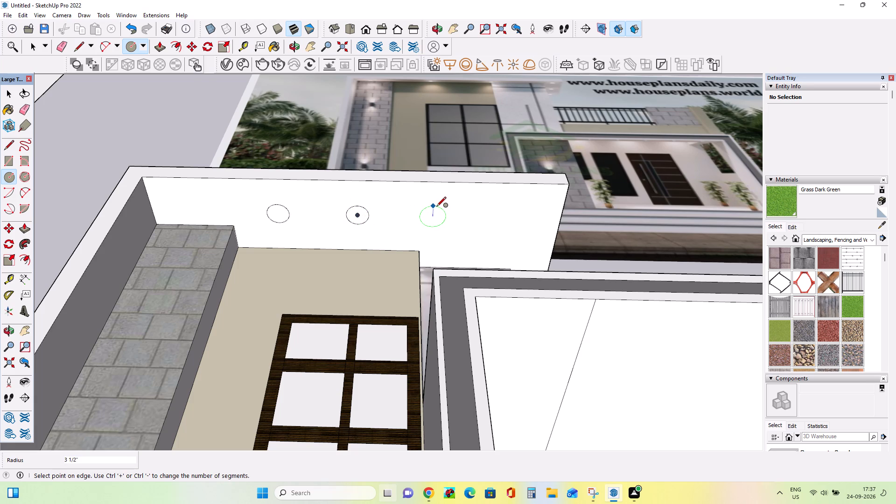
{"action": "left_click", "coordinate": [436, 206]}
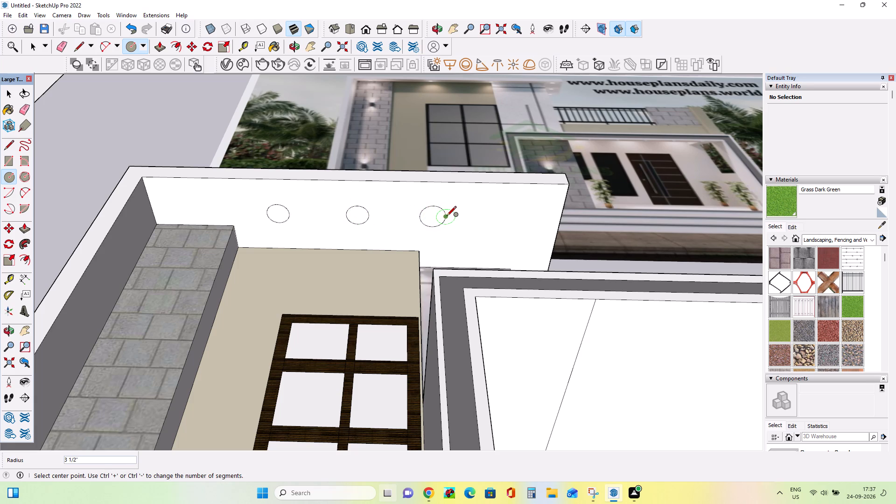
{"action": "left_click", "coordinate": [518, 220]}
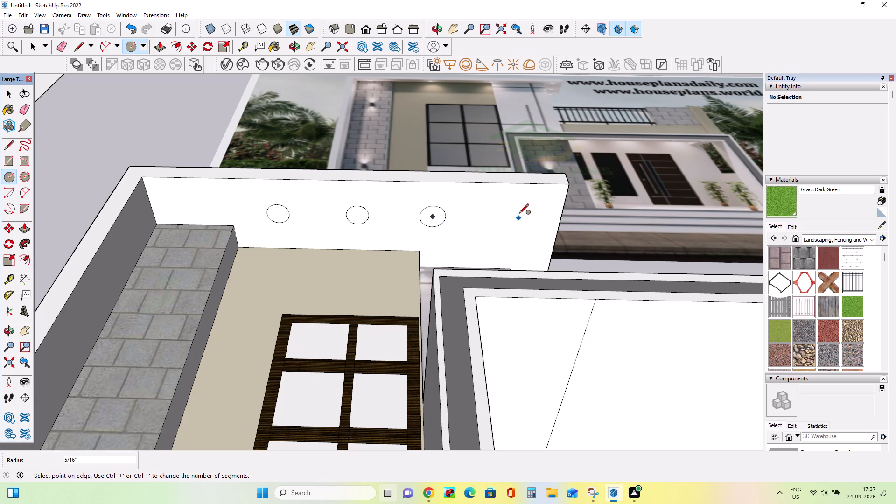
{"action": "left_click", "coordinate": [518, 207]}
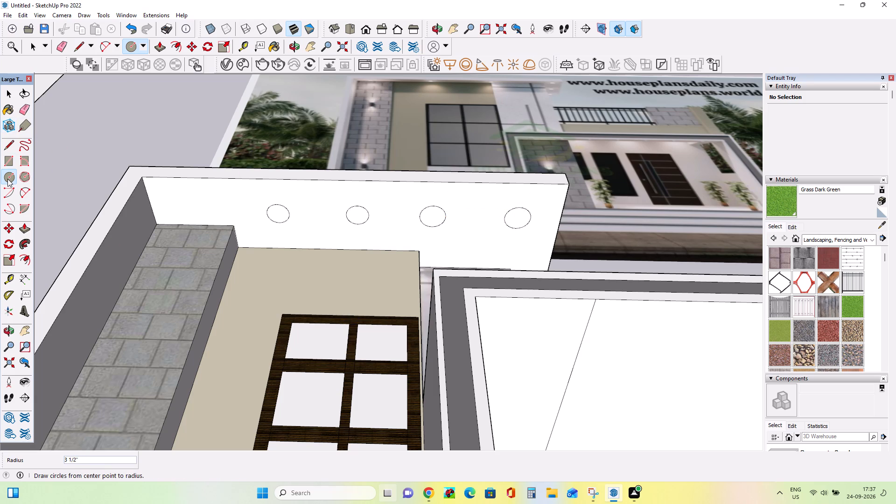
Push the four circles into the roof overhang as recesses about 1 3/16", 1 3/4", 1 3/16" and 1 7/8" deep.
{"action": "left_click", "coordinate": [27, 225]}
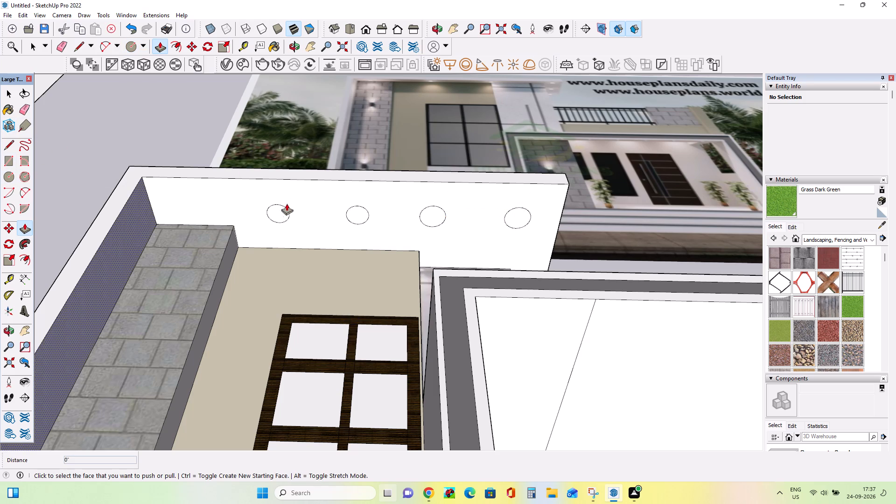
{"action": "left_click", "coordinate": [285, 211]}
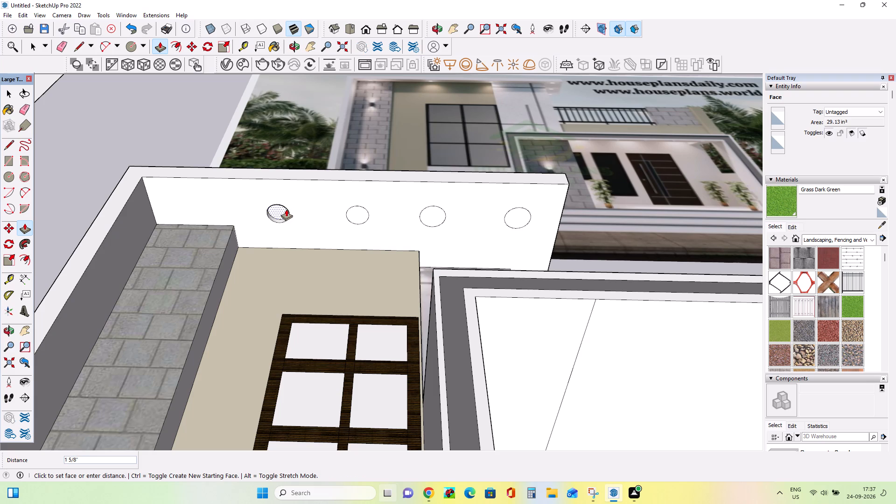
{"action": "left_click", "coordinate": [286, 209]}
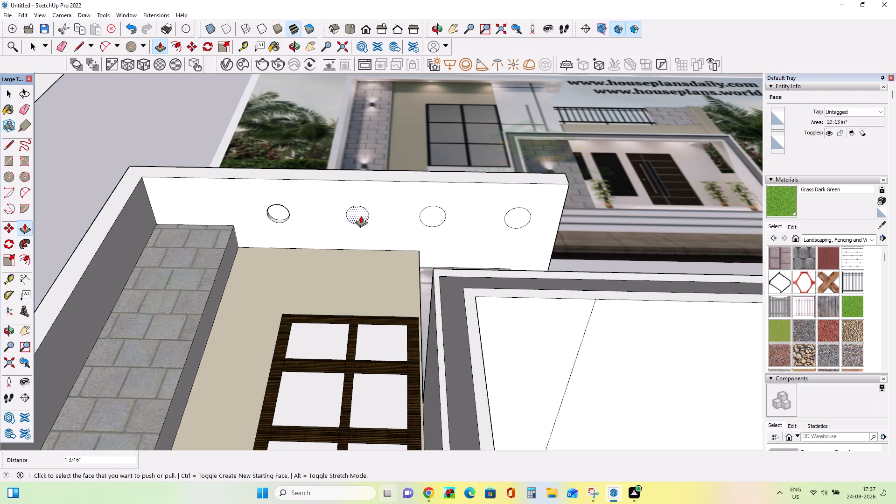
{"action": "left_click", "coordinate": [362, 214]}
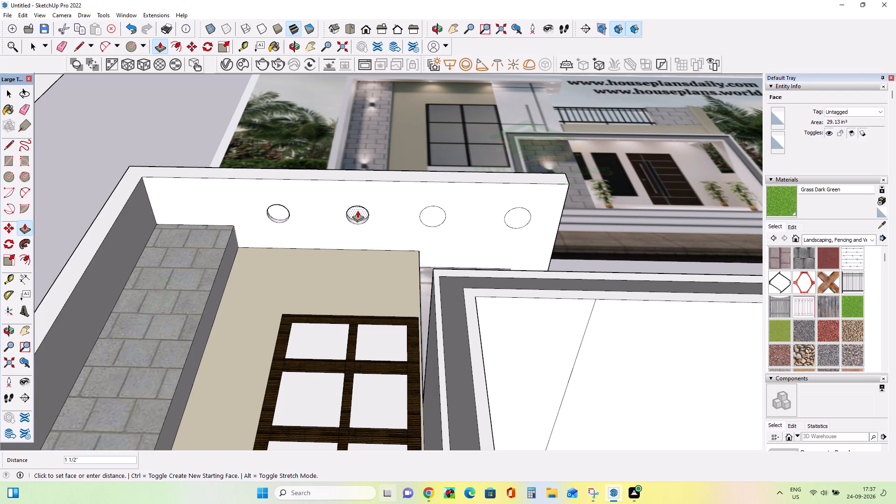
{"action": "left_click", "coordinate": [364, 210]}
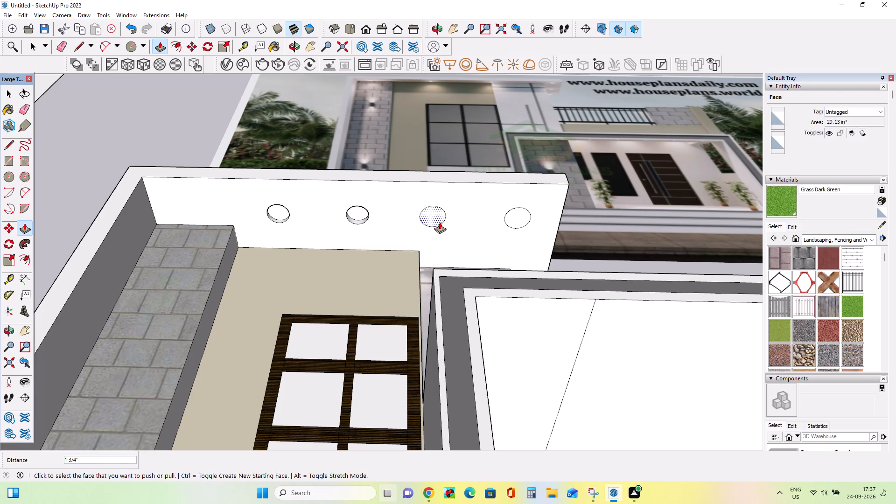
{"action": "left_click", "coordinate": [435, 219]}
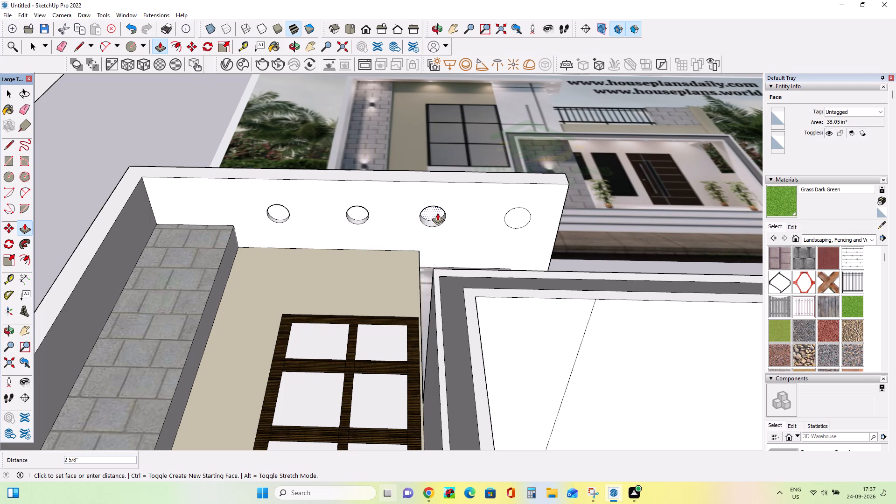
{"action": "left_click", "coordinate": [437, 216]}
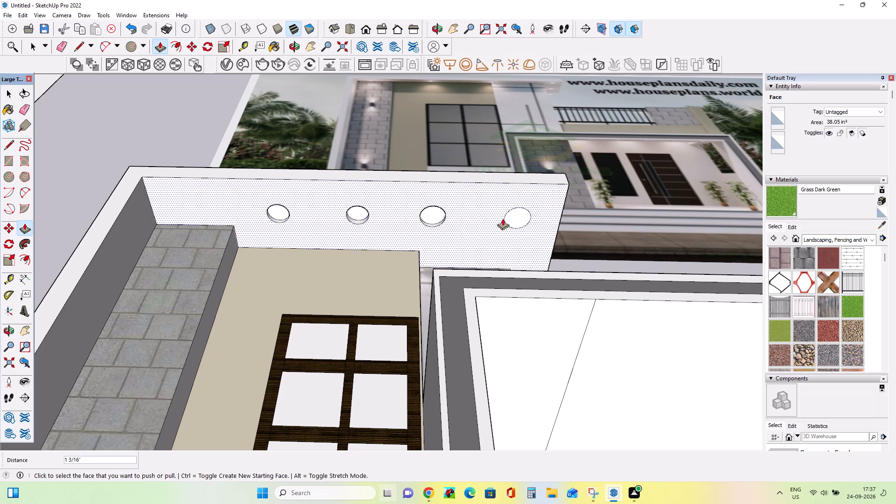
{"action": "left_click", "coordinate": [519, 218]}
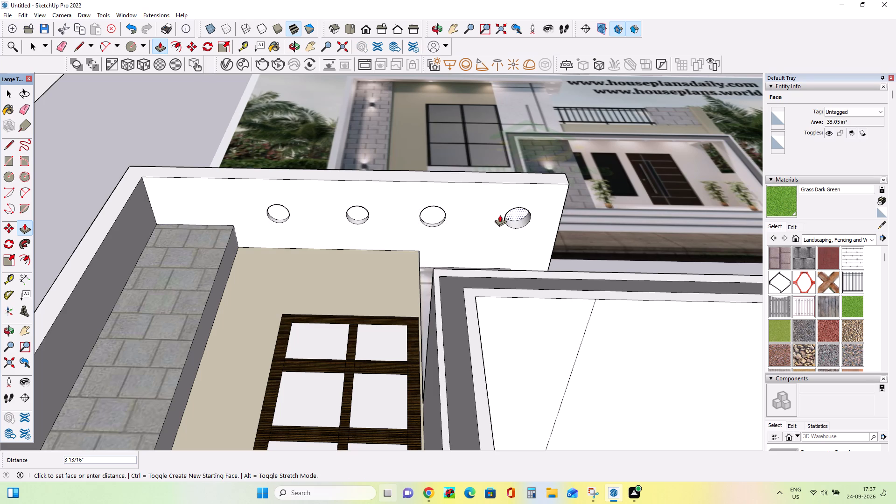
{"action": "left_click", "coordinate": [500, 218]}
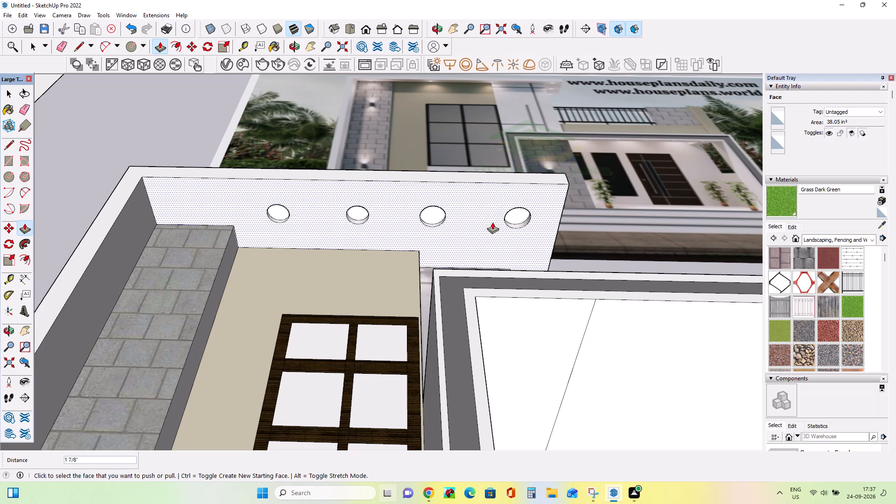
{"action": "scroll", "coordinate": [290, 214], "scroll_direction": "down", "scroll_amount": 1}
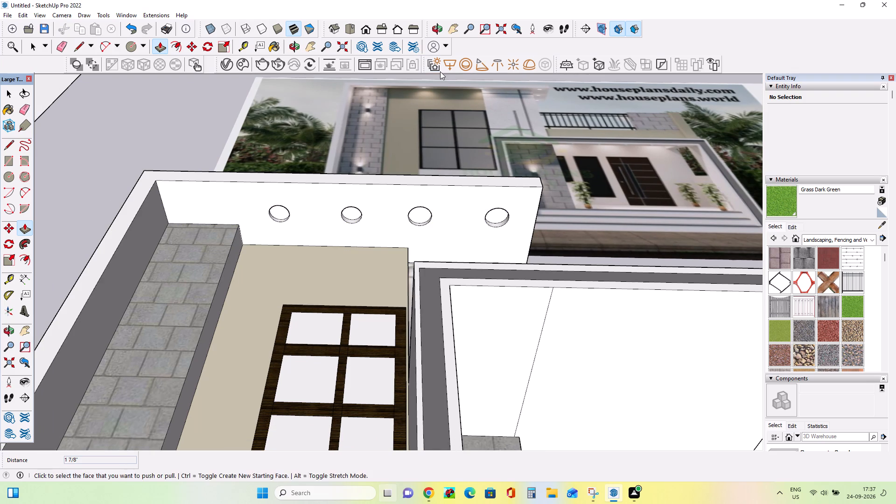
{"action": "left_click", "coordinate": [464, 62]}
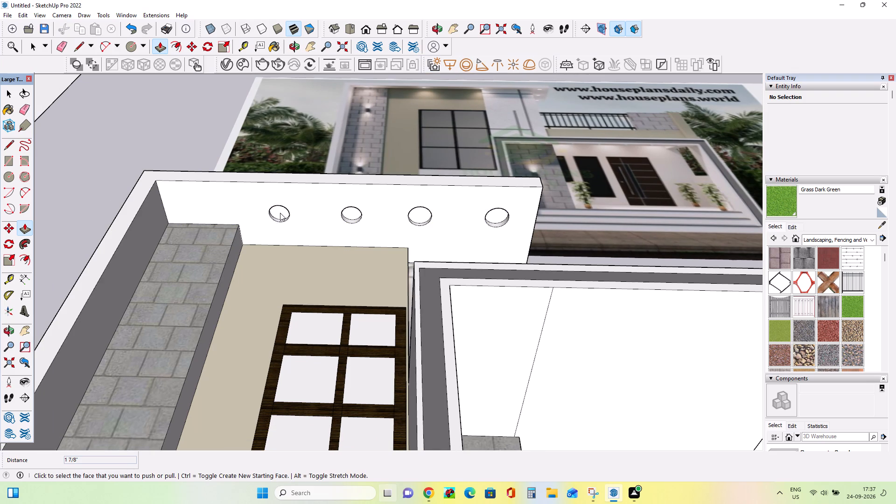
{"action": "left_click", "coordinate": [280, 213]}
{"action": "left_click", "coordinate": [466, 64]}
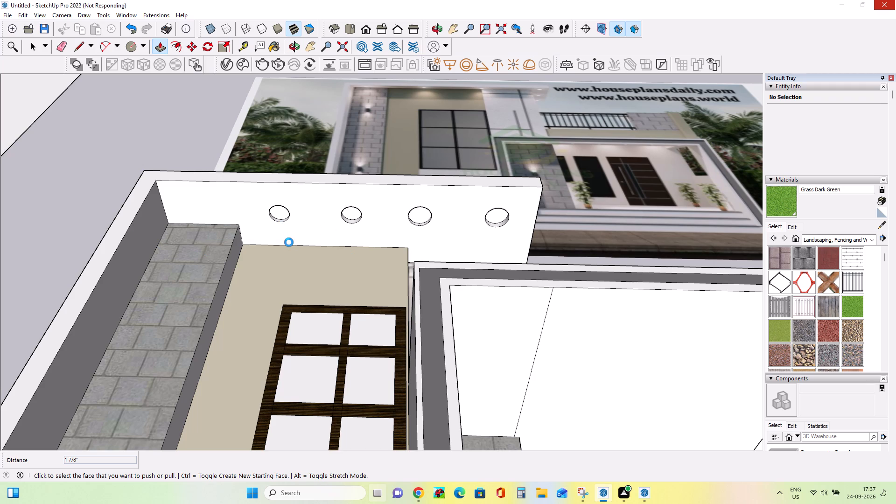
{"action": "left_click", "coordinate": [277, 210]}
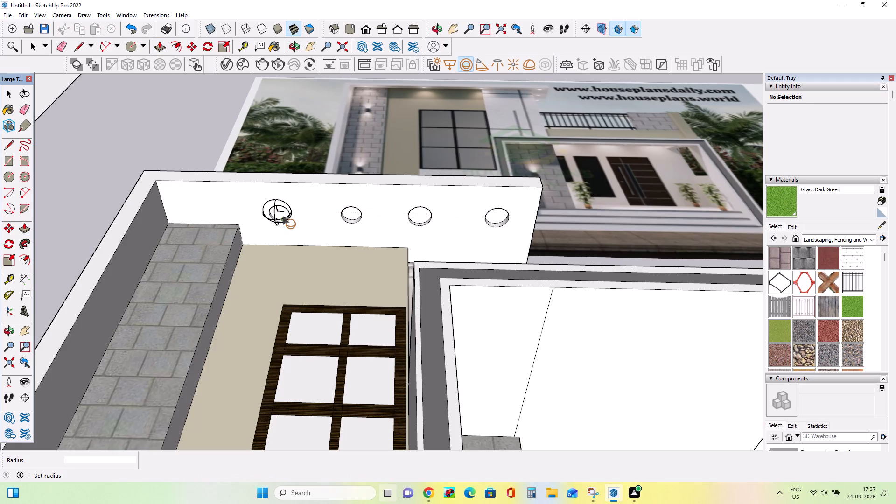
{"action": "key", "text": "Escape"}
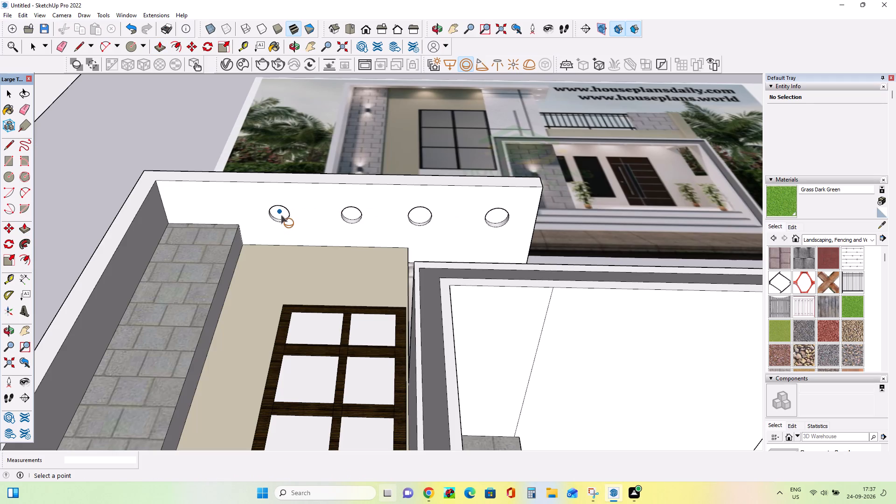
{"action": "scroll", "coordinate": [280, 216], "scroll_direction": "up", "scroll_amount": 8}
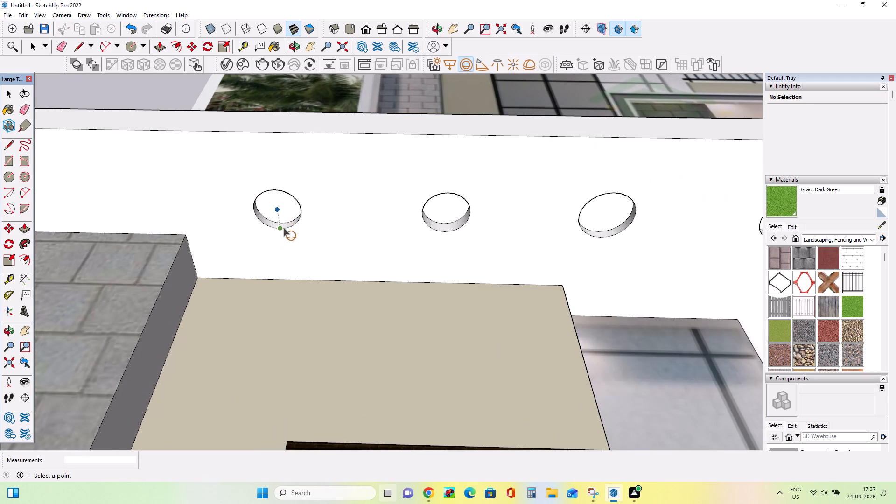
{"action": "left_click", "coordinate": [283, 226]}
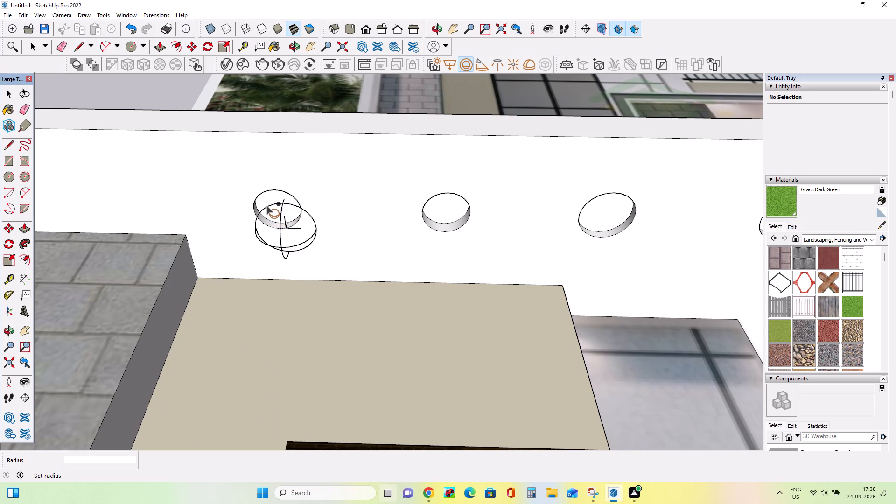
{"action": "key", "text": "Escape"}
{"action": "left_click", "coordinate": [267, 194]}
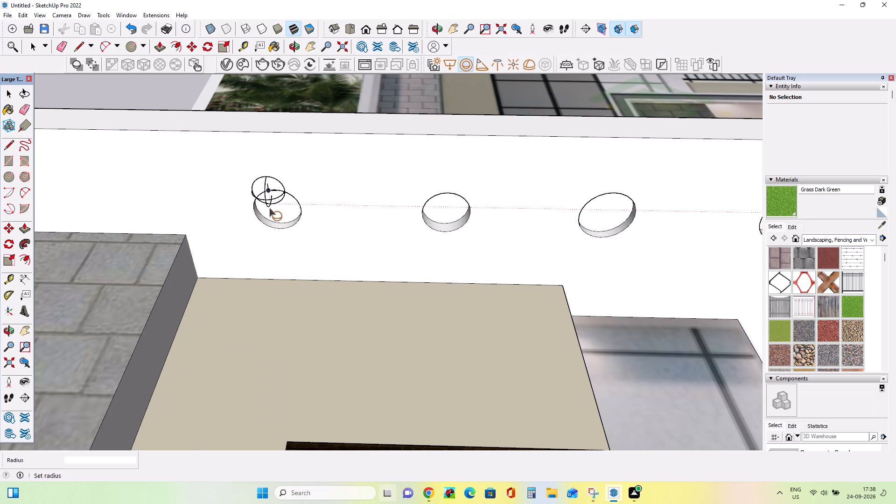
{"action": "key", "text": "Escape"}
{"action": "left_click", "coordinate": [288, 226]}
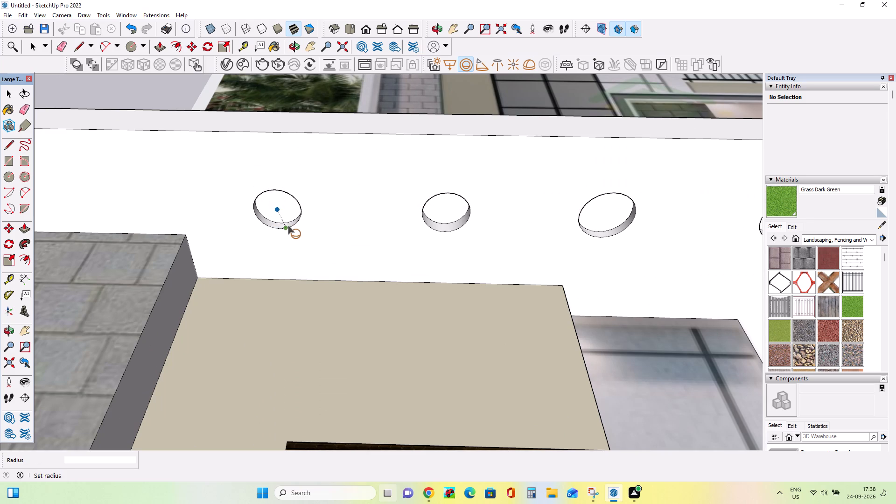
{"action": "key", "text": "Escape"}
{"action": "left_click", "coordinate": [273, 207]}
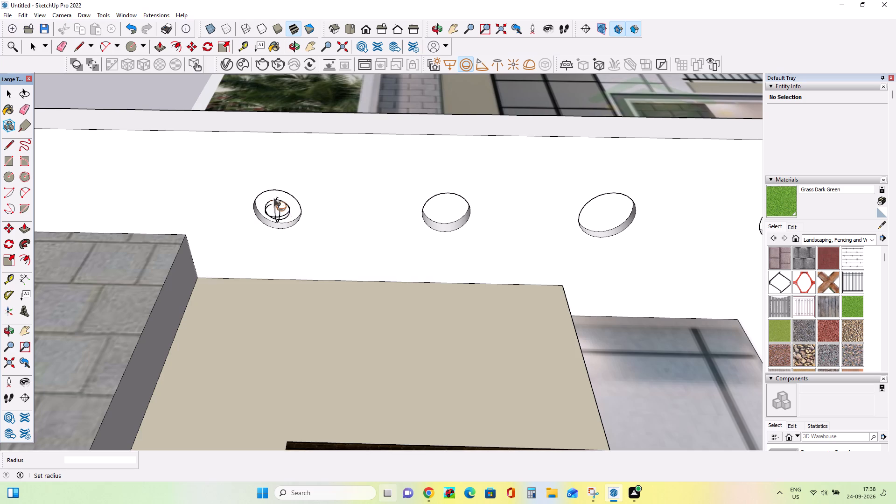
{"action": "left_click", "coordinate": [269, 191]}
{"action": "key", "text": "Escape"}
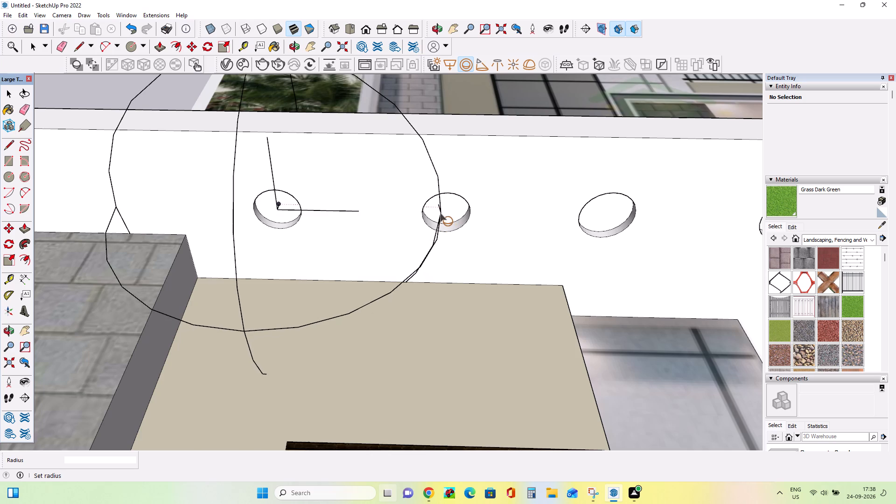
Place a sphere light in each of the first three circular recesses under the upper roof overhang.
{"action": "left_click", "coordinate": [278, 207]}
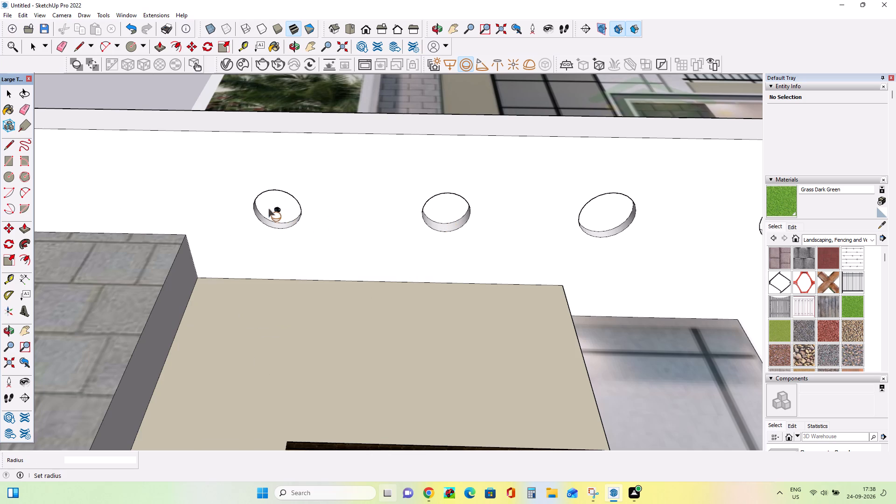
{"action": "left_click", "coordinate": [271, 217]}
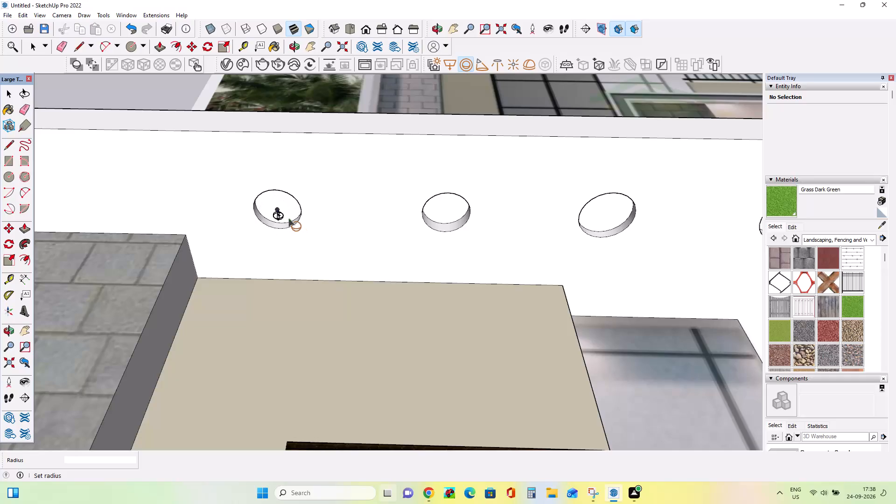
{"action": "left_click", "coordinate": [277, 200]}
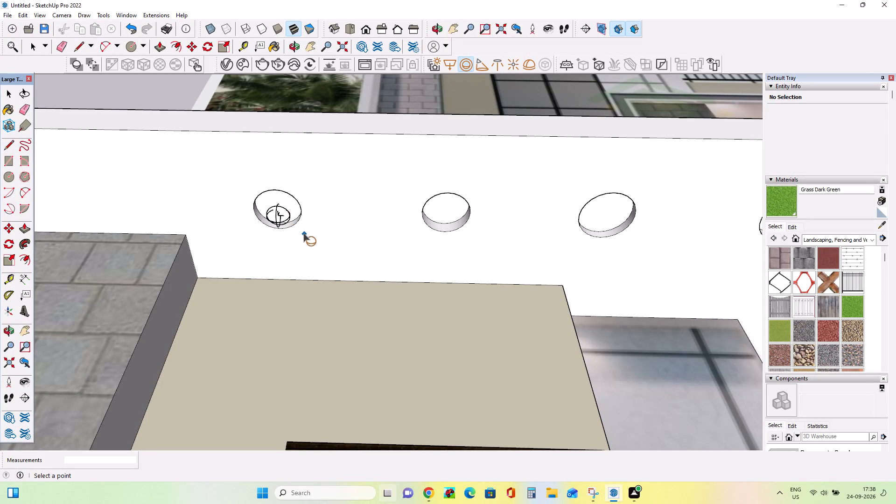
{"action": "left_click", "coordinate": [443, 210]}
{"action": "left_click", "coordinate": [449, 221]}
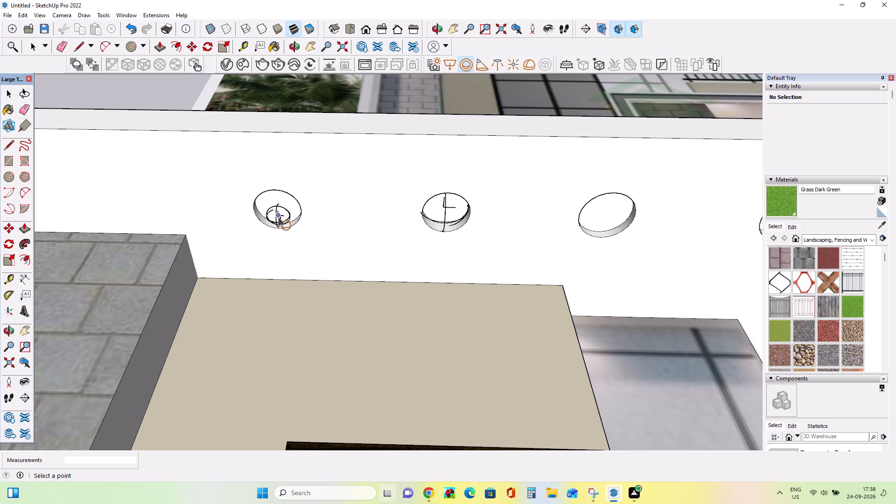
{"action": "left_click", "coordinate": [607, 214]}
{"action": "left_click", "coordinate": [596, 231]}
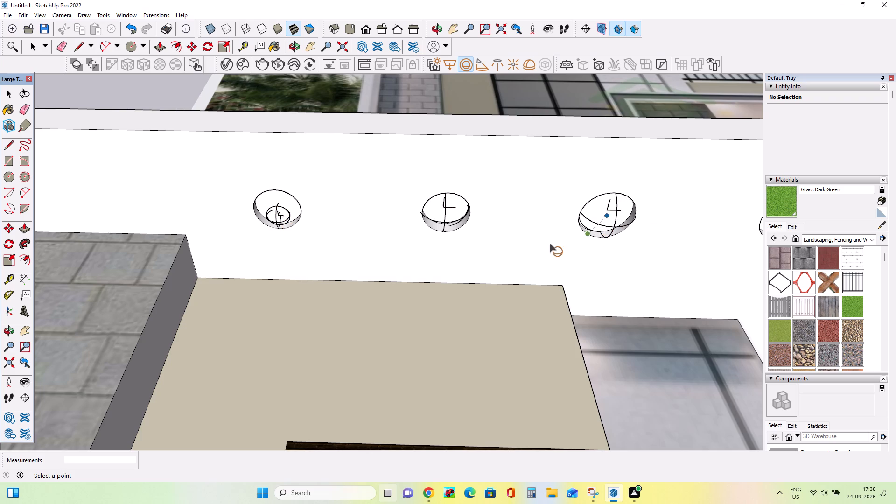
Delete the undersized sphere light from the first recess under the roof overhang, keeping the recess intact.
{"action": "left_click", "coordinate": [11, 101]}
{"action": "left_click", "coordinate": [279, 219]}
{"action": "left_click", "coordinate": [280, 224]}
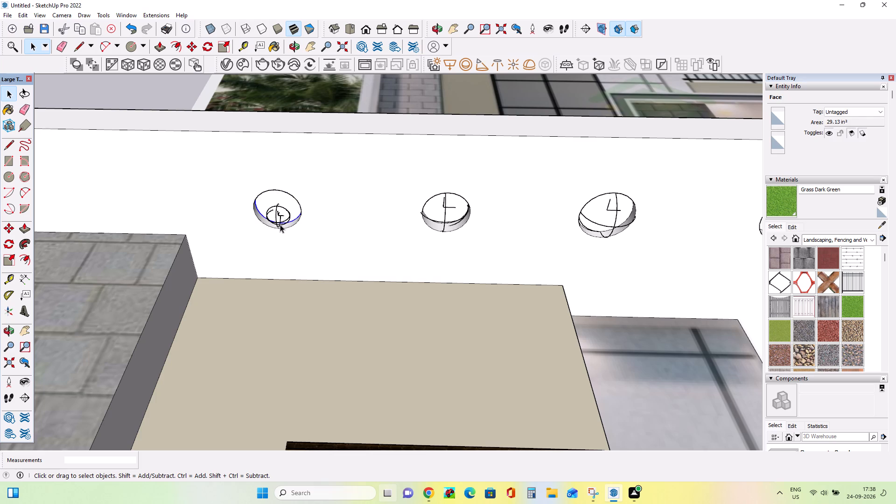
{"action": "key", "text": "BackSpace"}
{"action": "key", "text": "Delete"}
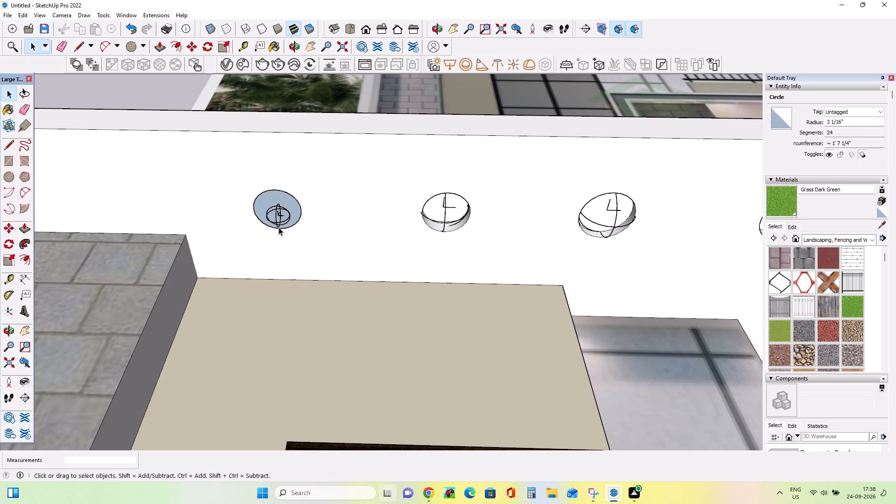
{"action": "key", "text": "ctrl+z"}
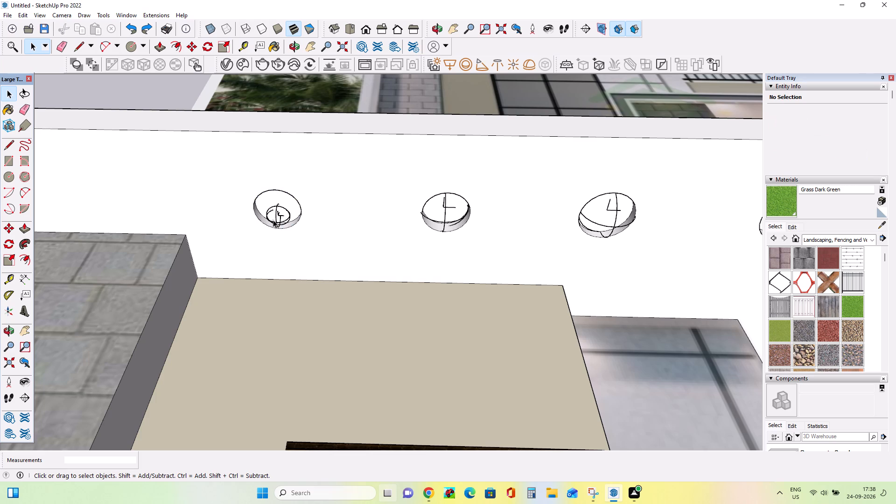
{"action": "left_click", "coordinate": [274, 220]}
{"action": "left_click", "coordinate": [279, 226]}
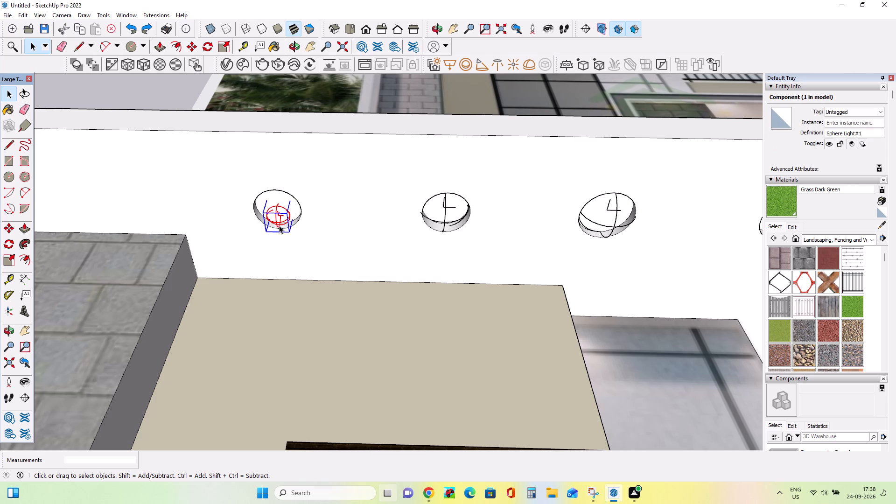
{"action": "key", "text": "Delete"}
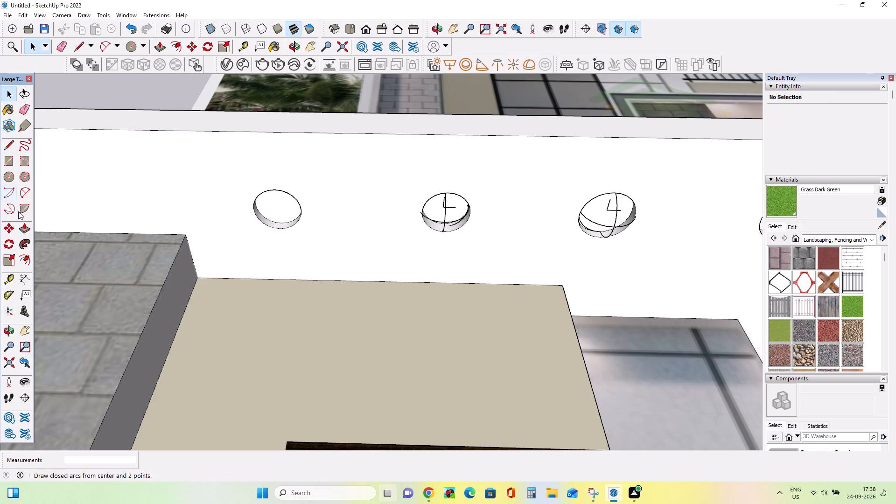
Place sphere lights about as wide as the recesses in the first and fourth recesses under the roof overhang.
{"action": "left_click", "coordinate": [462, 65]}
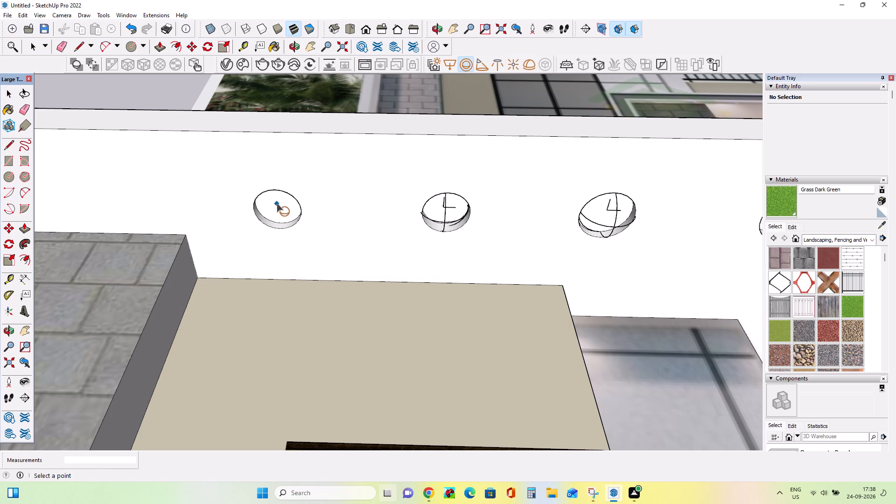
{"action": "left_click", "coordinate": [276, 210]}
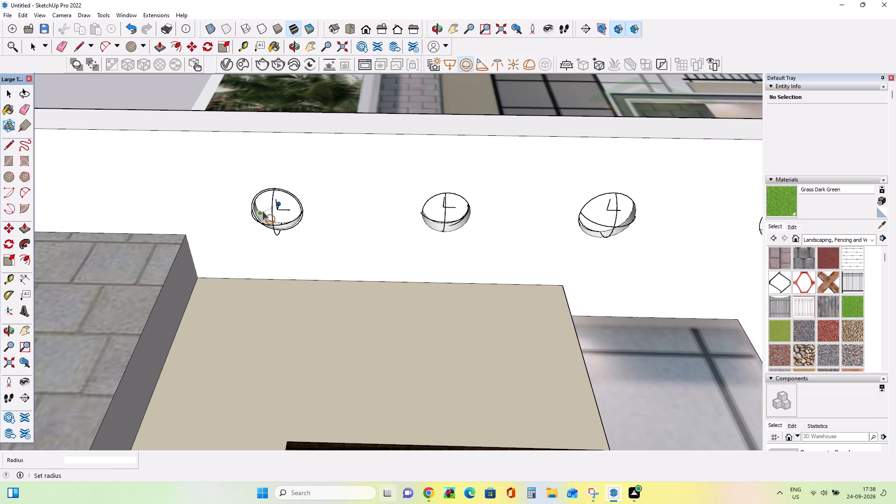
{"action": "left_click", "coordinate": [262, 211]}
{"action": "scroll", "coordinate": [388, 234], "scroll_direction": "down", "scroll_amount": 6}
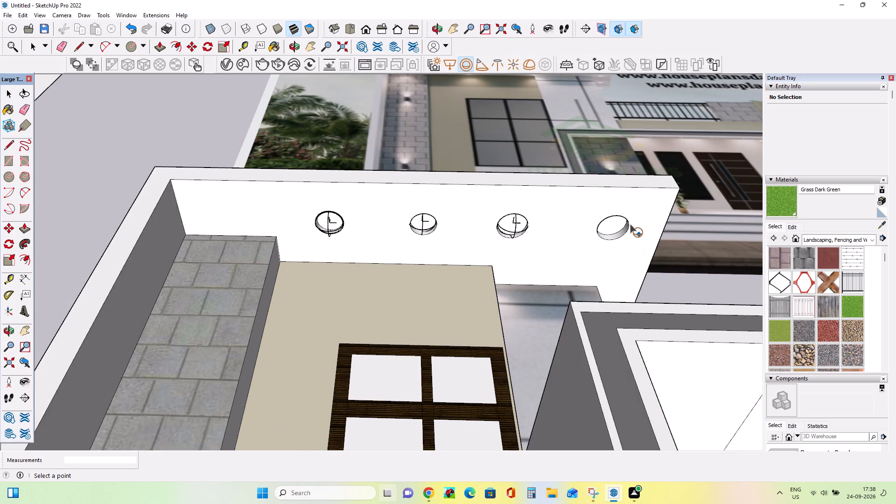
{"action": "scroll", "coordinate": [627, 221], "scroll_direction": "up", "scroll_amount": 8}
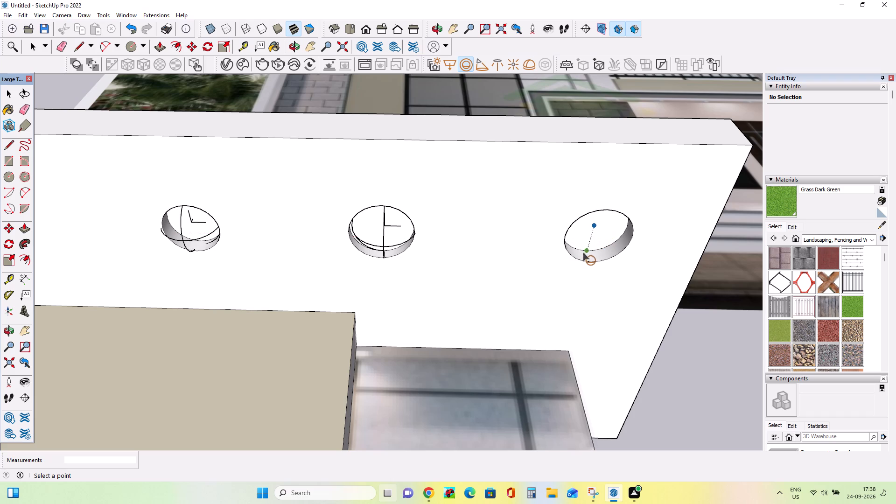
{"action": "left_click", "coordinate": [596, 226]}
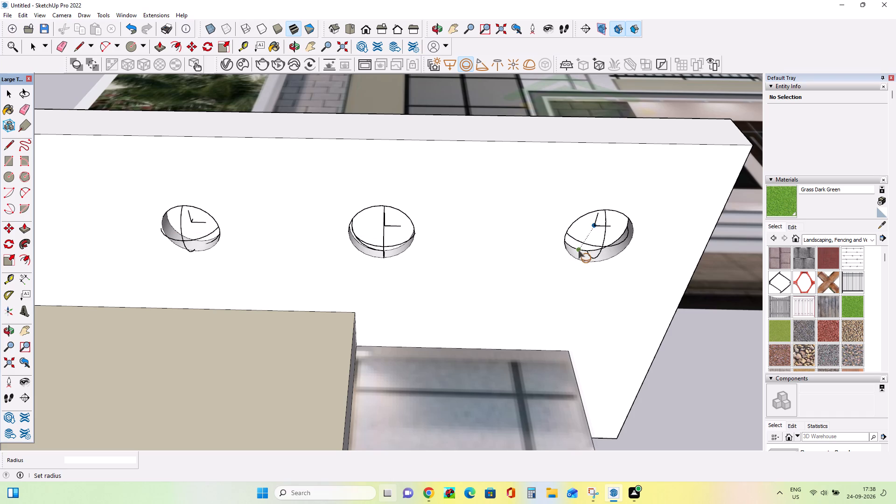
{"action": "left_click", "coordinate": [578, 252]}
Erase the stray edge crossing the porch ceiling beside the stone-clad wall section.
{"action": "scroll", "coordinate": [434, 284], "scroll_direction": "down", "scroll_amount": 13}
{"action": "scroll", "coordinate": [427, 281], "scroll_direction": "up", "scroll_amount": 1}
{"action": "scroll", "coordinate": [427, 281], "scroll_direction": "down", "scroll_amount": 4}
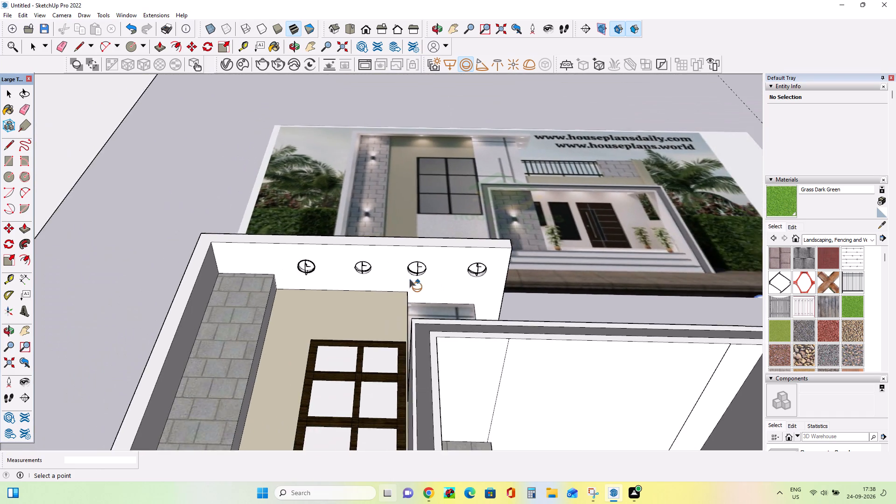
{"action": "scroll", "coordinate": [409, 279], "scroll_direction": "down", "scroll_amount": 12}
{"action": "middle_click_drag", "start_coordinate": [404, 296], "coordinate": [422, 400]}
{"action": "scroll", "coordinate": [462, 324], "scroll_direction": "up", "scroll_amount": 8}
{"action": "middle_click_drag", "start_coordinate": [455, 315], "coordinate": [437, 261]}
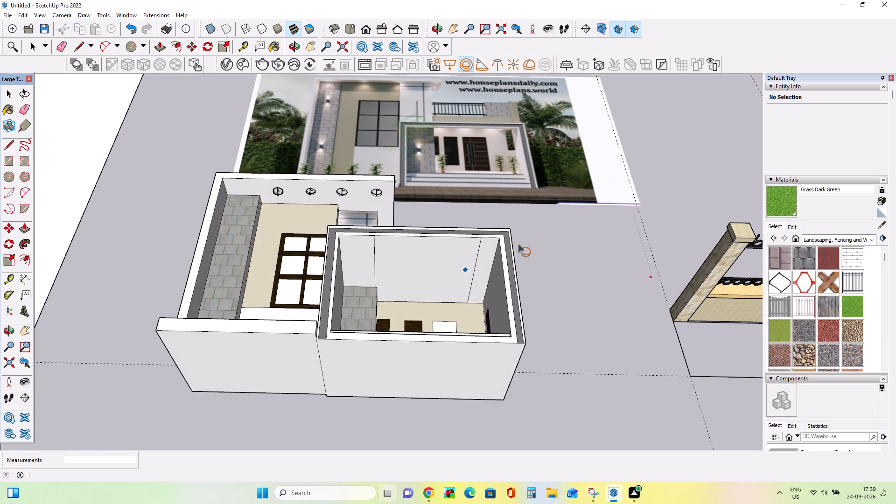
{"action": "left_click", "coordinate": [23, 110]}
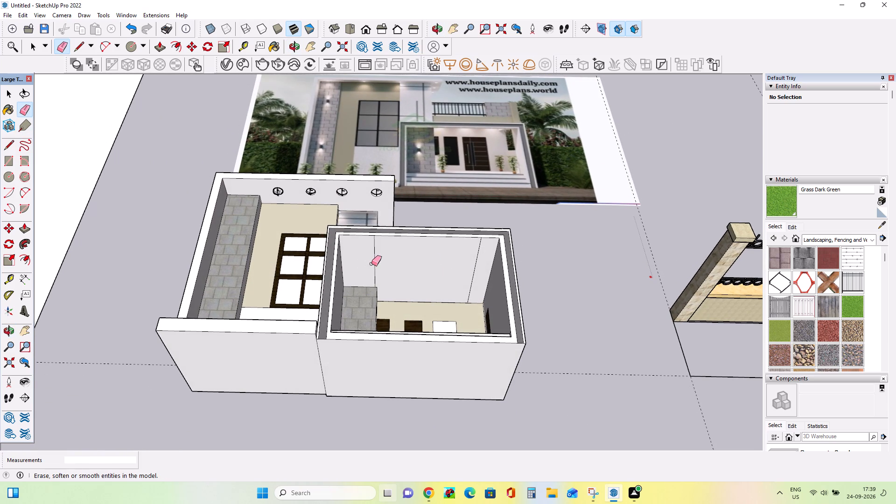
{"action": "left_click", "coordinate": [375, 258]}
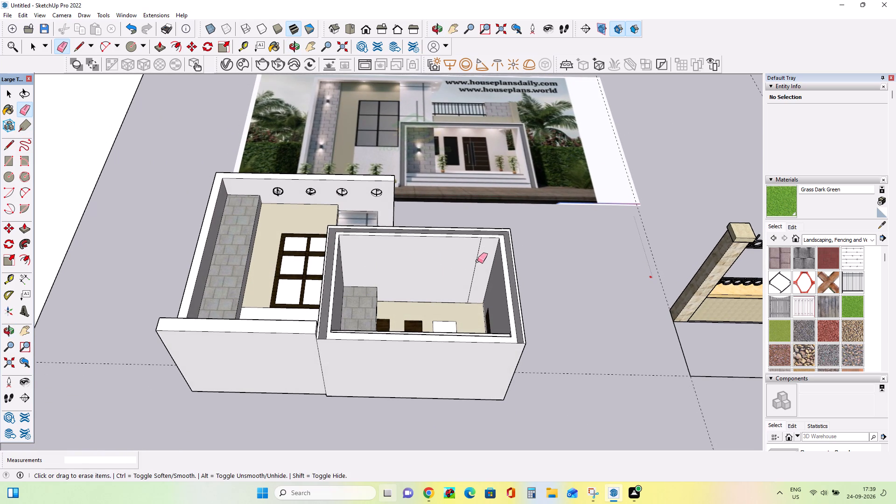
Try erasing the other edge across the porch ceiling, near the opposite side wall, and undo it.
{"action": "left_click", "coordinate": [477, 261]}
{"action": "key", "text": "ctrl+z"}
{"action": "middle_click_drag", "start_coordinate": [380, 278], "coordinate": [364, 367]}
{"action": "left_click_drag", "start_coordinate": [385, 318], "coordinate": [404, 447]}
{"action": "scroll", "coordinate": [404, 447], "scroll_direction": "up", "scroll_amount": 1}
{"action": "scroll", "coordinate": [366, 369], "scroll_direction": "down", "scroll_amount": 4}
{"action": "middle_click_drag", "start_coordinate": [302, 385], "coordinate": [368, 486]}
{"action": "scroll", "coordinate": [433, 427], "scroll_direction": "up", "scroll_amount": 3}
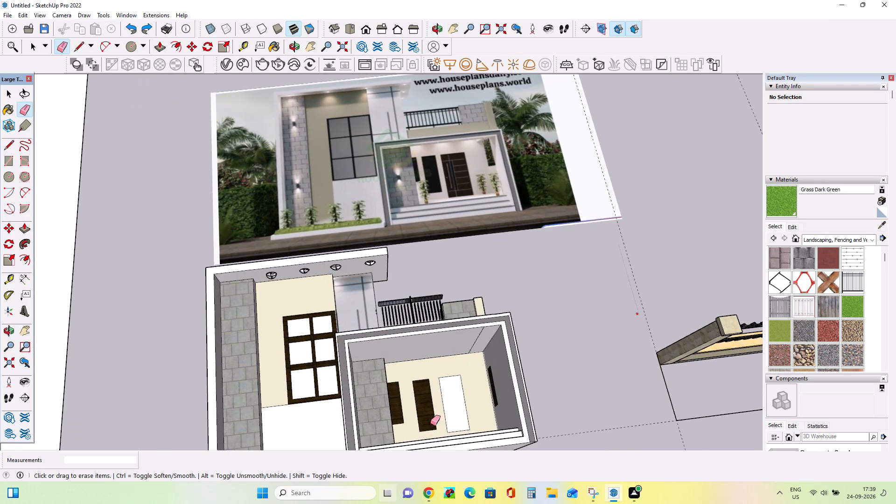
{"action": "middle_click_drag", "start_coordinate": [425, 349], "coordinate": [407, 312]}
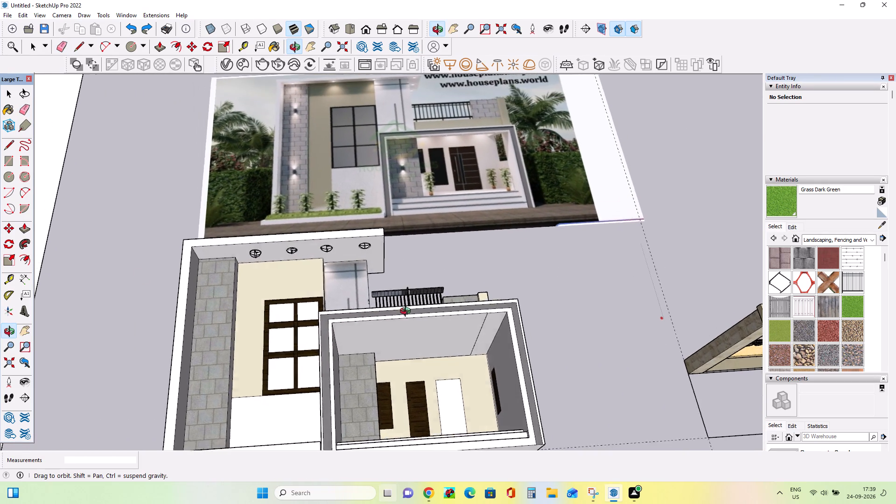
Draw a circle with a radius of about 5 3/8" on the porch ceiling near the stone-clad wall section.
{"action": "middle_click_drag", "start_coordinate": [407, 312], "coordinate": [407, 302]}
{"action": "scroll", "coordinate": [370, 198], "scroll_direction": "up", "scroll_amount": 1}
{"action": "left_click", "coordinate": [8, 175]}
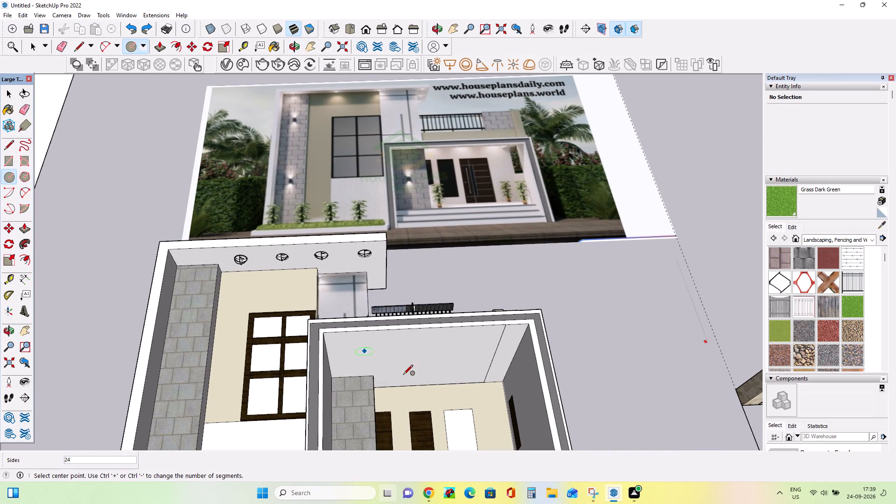
{"action": "left_click", "coordinate": [375, 357]}
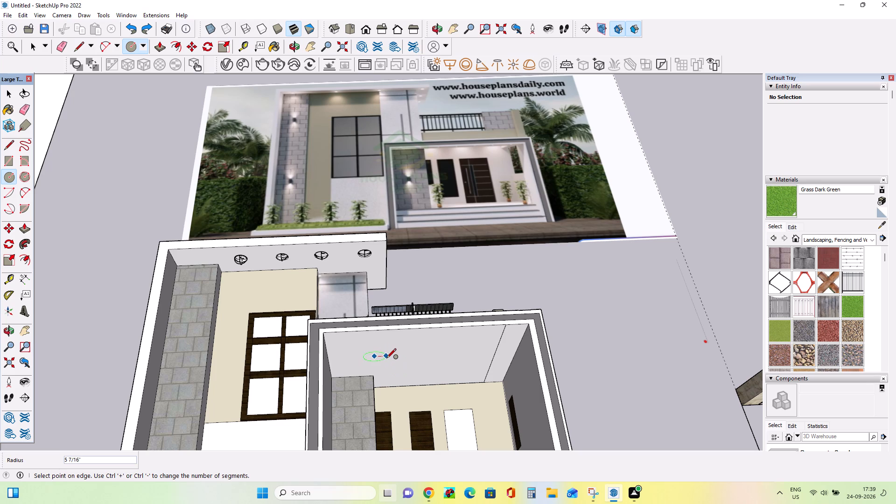
{"action": "key", "text": "Escape"}
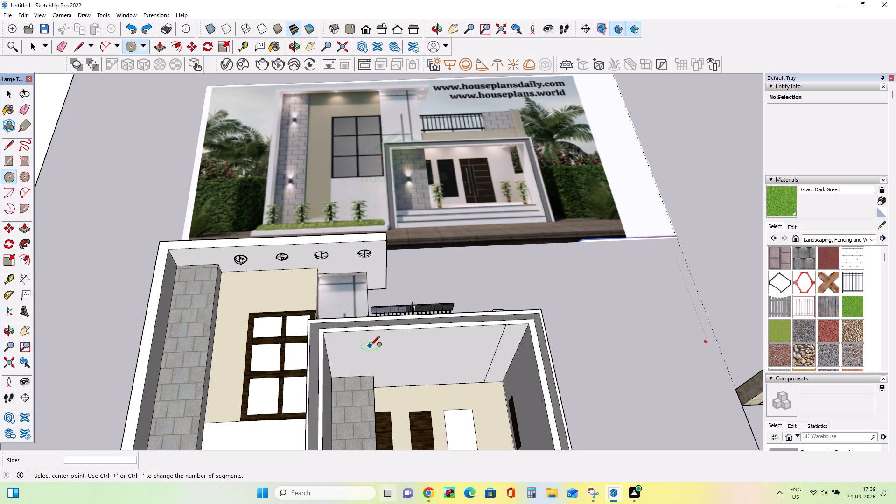
{"action": "left_click", "coordinate": [370, 346]}
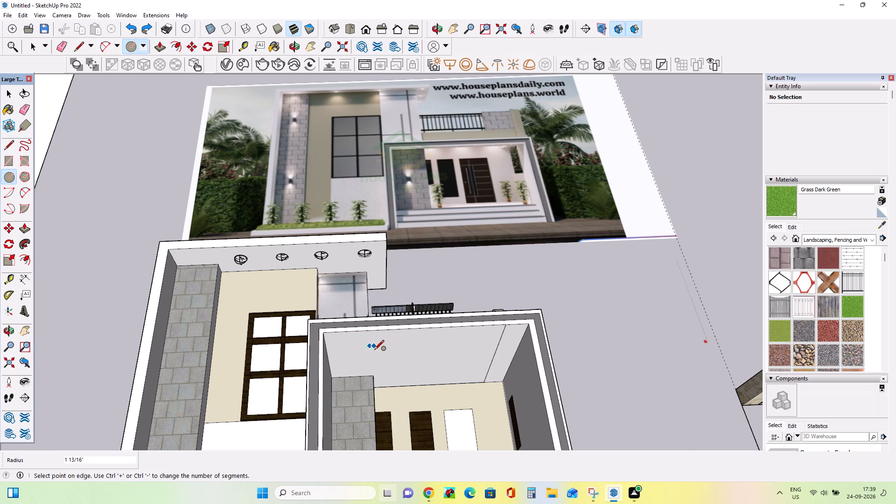
{"action": "scroll", "coordinate": [375, 355], "scroll_direction": "up", "scroll_amount": 7}
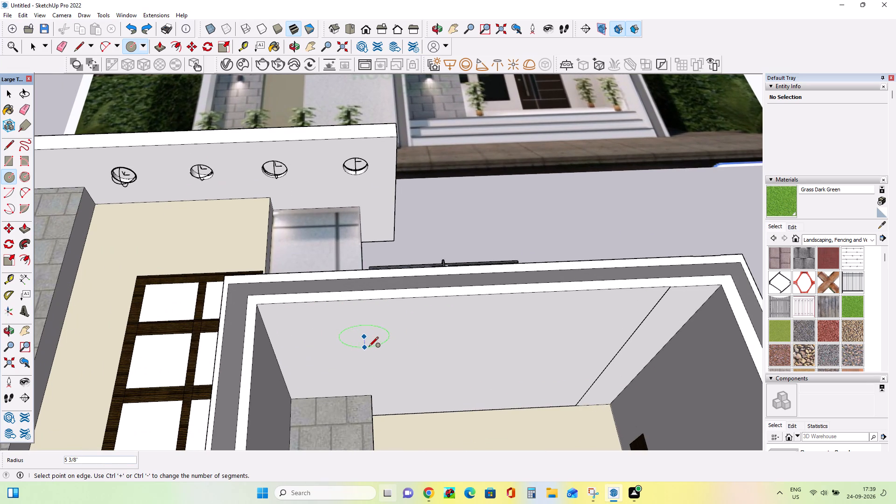
{"action": "left_click", "coordinate": [369, 347]}
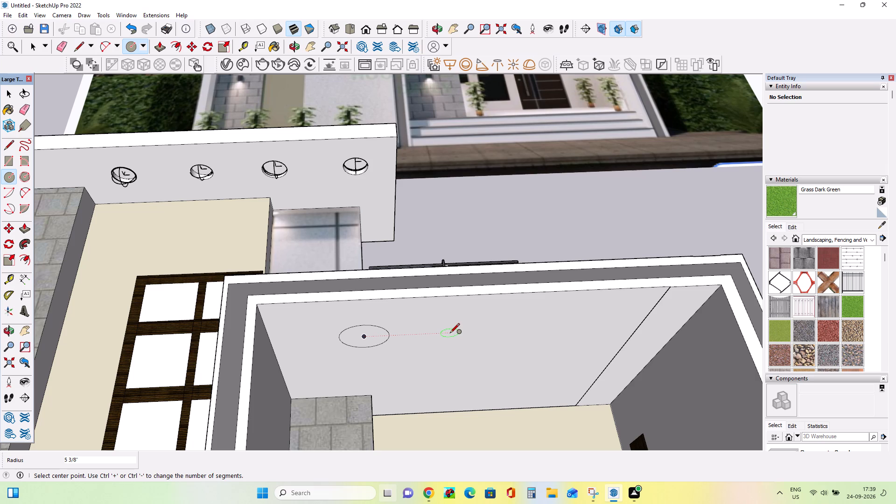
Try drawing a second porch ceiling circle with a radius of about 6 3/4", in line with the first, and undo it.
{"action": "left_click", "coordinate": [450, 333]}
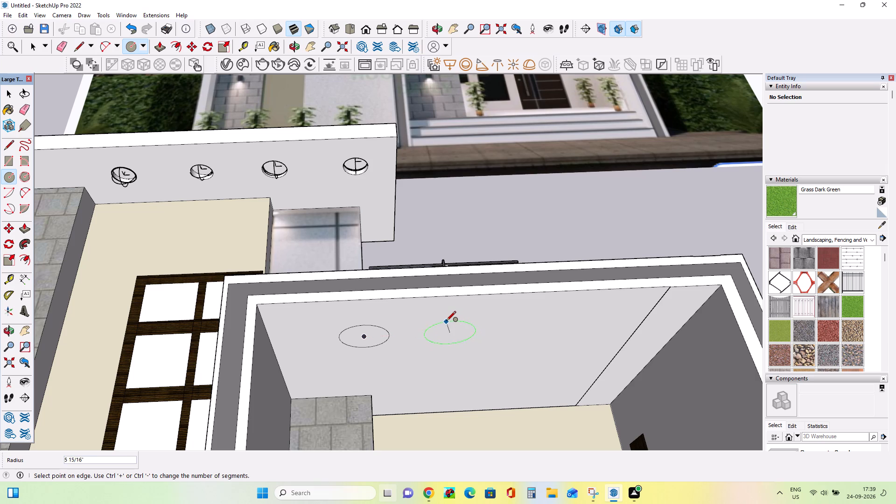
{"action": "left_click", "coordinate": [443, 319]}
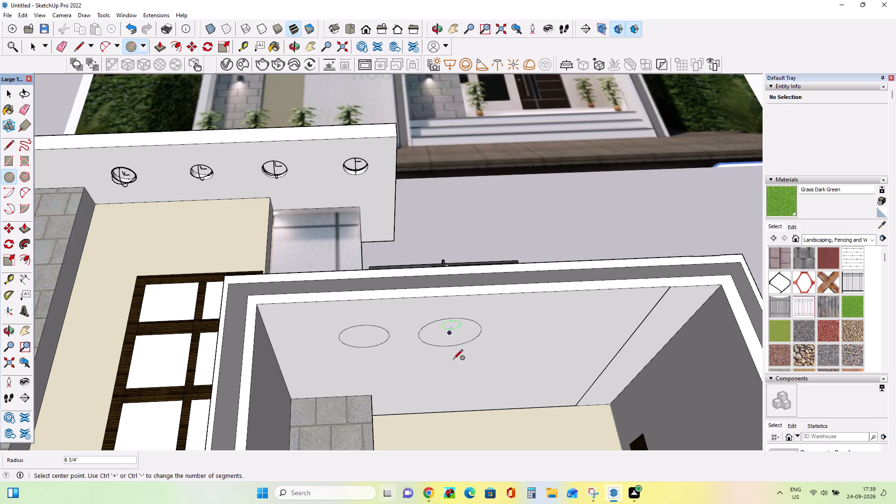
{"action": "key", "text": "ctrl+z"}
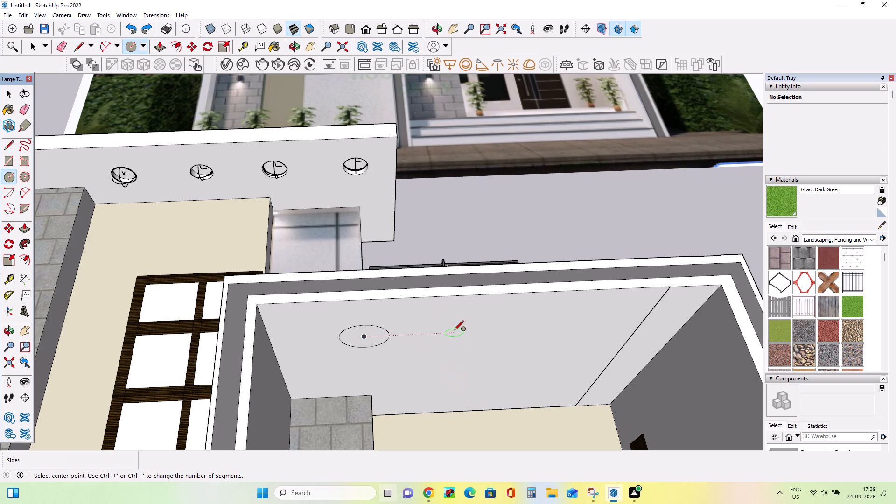
Draw a second circle with a radius of about 5 3/16" on the porch ceiling, in line with the first.
{"action": "left_click", "coordinate": [454, 331]}
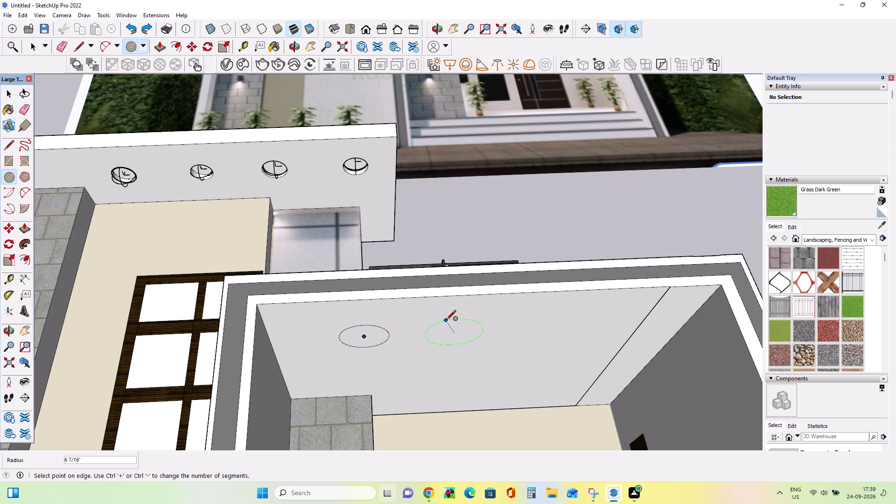
{"action": "scroll", "coordinate": [445, 323], "scroll_direction": "up", "scroll_amount": 7}
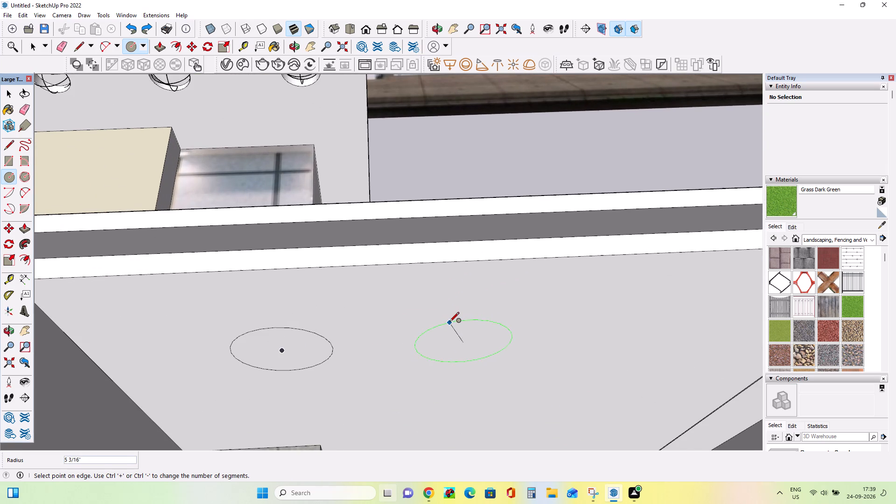
{"action": "left_click", "coordinate": [449, 322]}
{"action": "scroll", "coordinate": [396, 371], "scroll_direction": "down", "scroll_amount": 7}
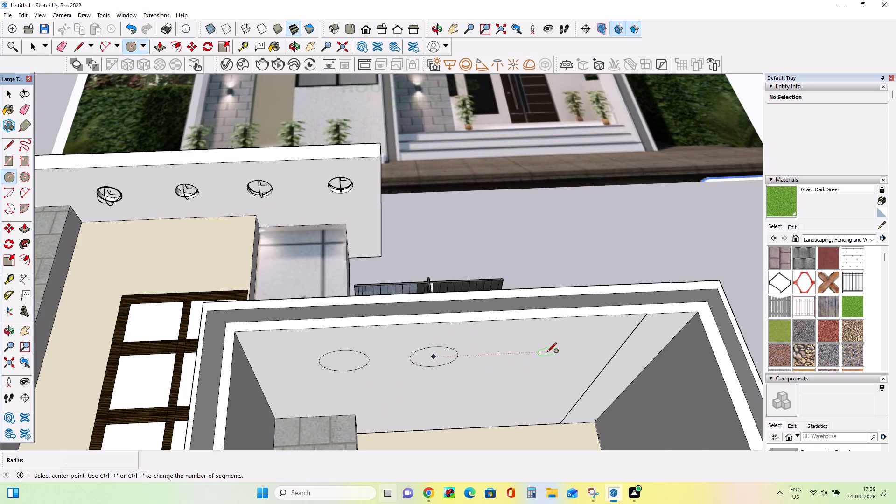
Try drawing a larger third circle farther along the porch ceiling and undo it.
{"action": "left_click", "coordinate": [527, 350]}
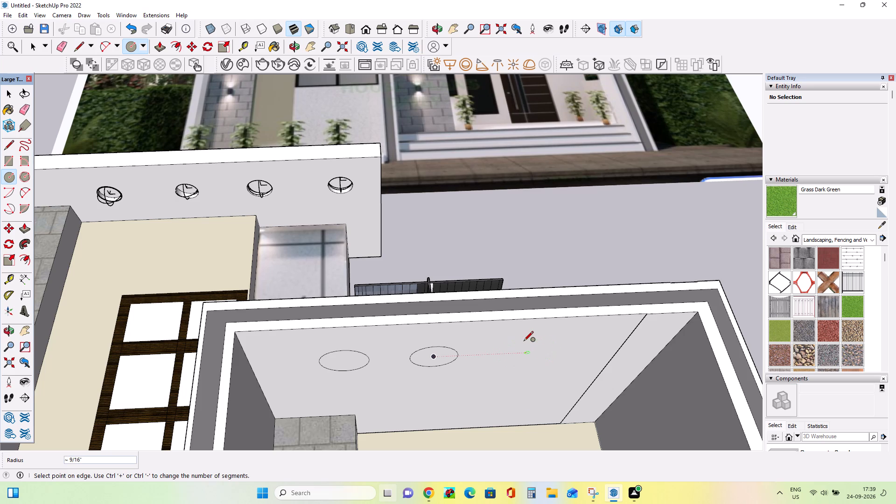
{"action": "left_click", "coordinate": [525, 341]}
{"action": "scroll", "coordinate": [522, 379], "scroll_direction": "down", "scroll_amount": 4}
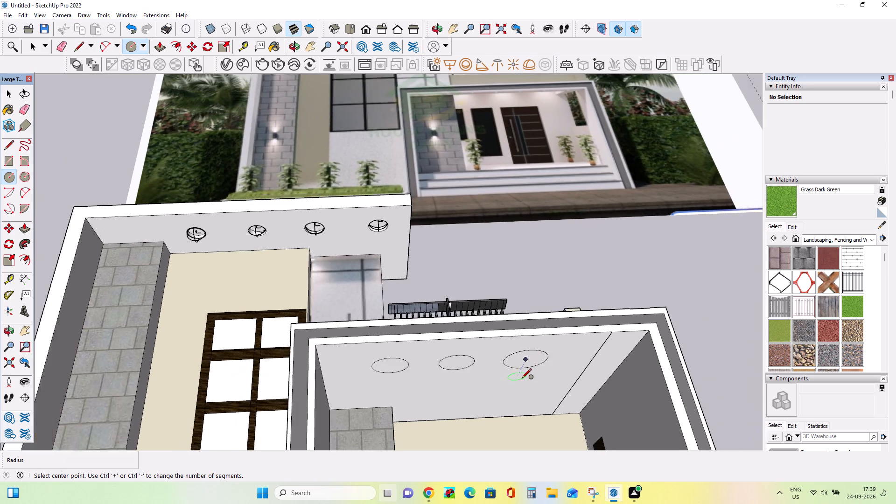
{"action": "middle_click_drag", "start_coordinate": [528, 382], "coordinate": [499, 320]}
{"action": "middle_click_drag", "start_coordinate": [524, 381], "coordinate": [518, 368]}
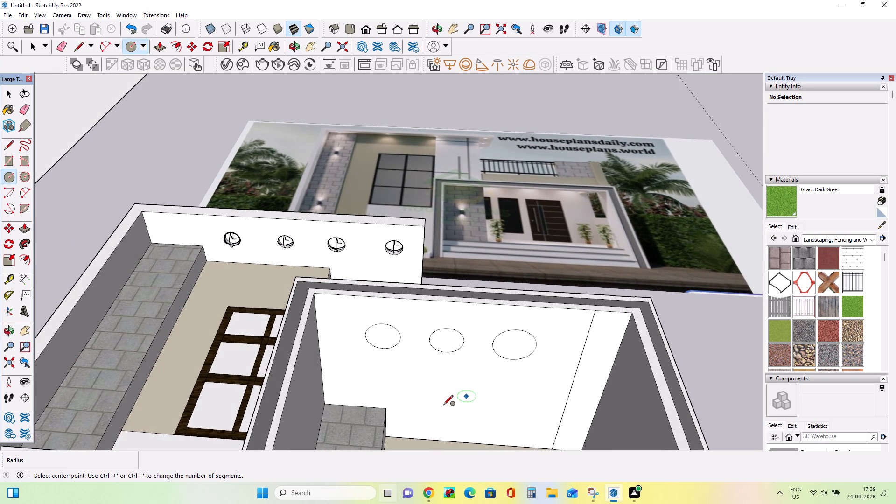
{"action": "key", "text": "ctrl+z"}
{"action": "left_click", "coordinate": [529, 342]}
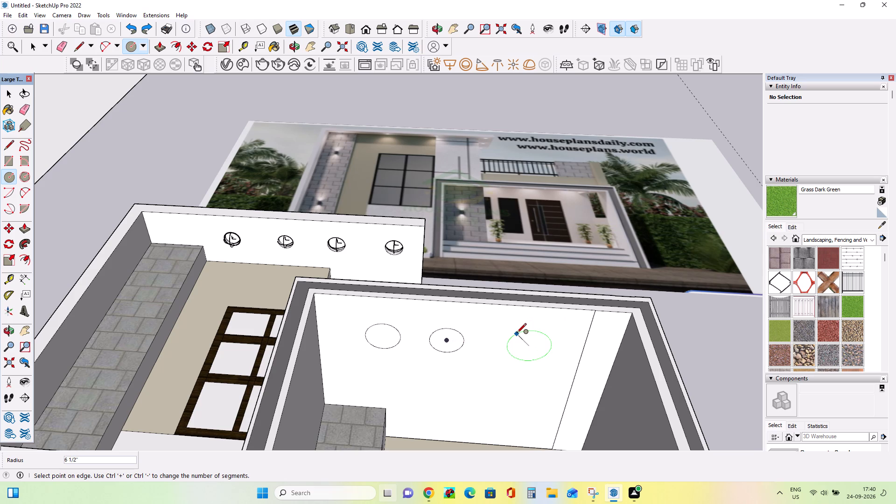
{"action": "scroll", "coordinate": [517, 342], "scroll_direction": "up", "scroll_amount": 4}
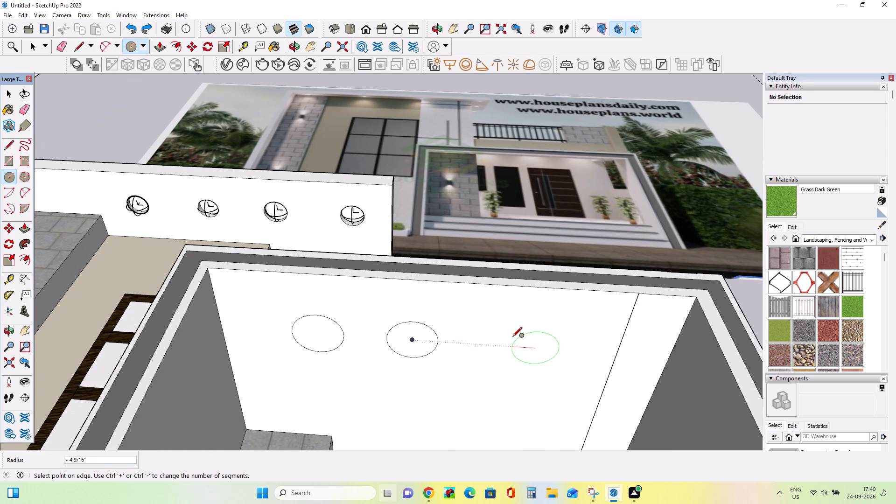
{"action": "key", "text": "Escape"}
Draw third and fourth circles with radii of about 4 1/2" along the porch ceiling, in line with the first two.
{"action": "left_click", "coordinate": [491, 344]}
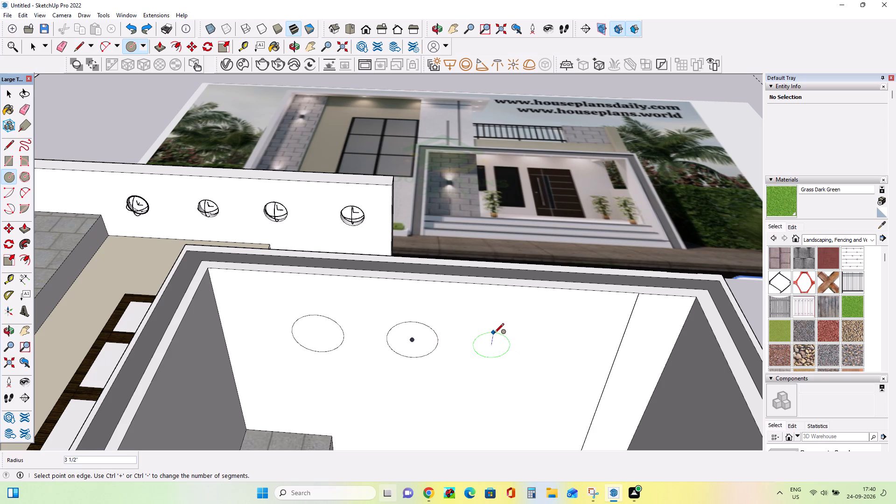
{"action": "left_click", "coordinate": [494, 329]}
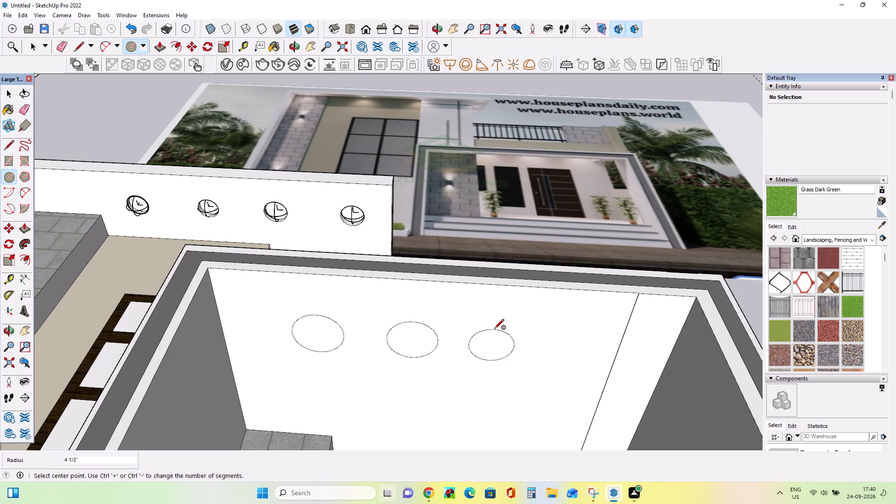
{"action": "left_click", "coordinate": [575, 348]}
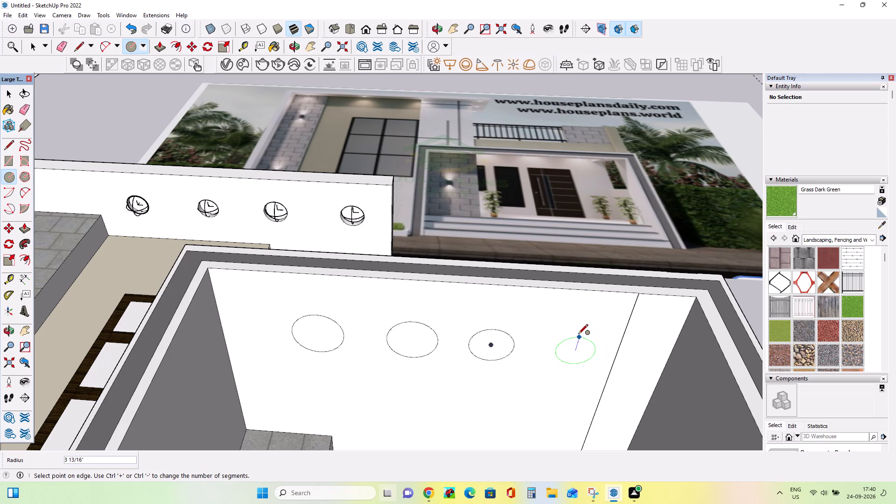
{"action": "left_click", "coordinate": [578, 334]}
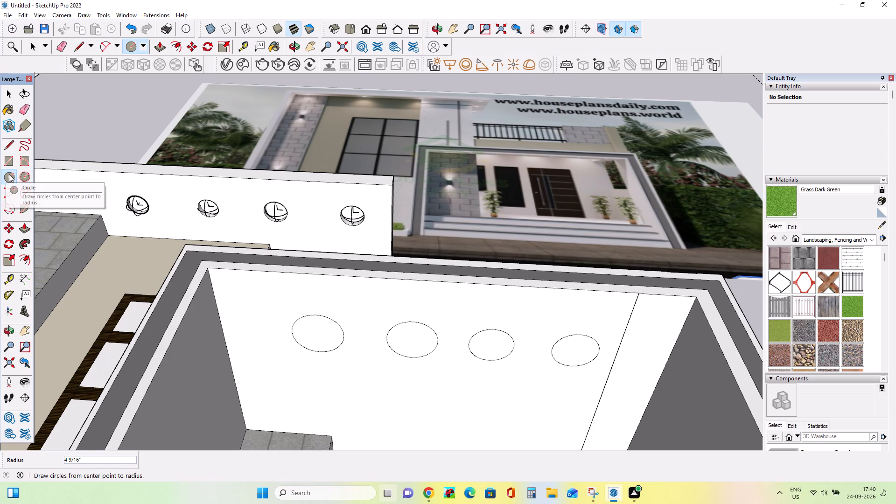
Push the four porch ceiling circles into the ceiling as shallow recesses, about 15/16" to 1 9/16" deep.
{"action": "left_click", "coordinate": [26, 227]}
{"action": "left_click", "coordinate": [312, 331]}
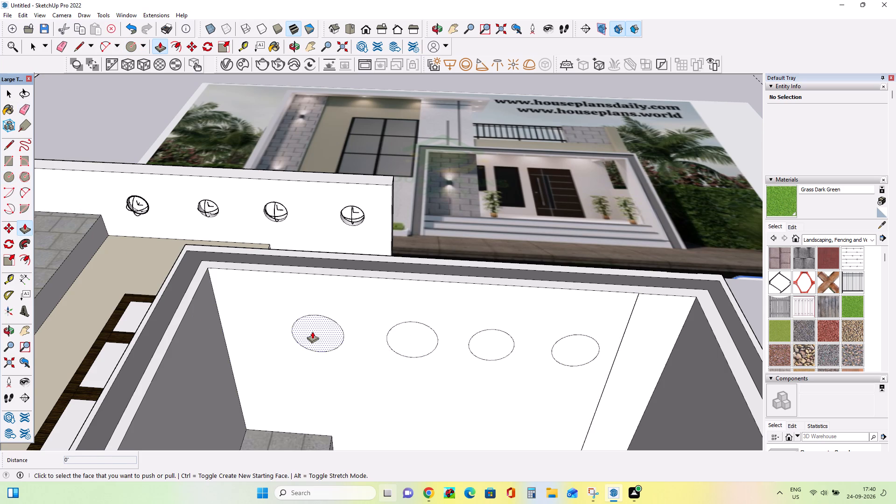
{"action": "left_click", "coordinate": [315, 328]}
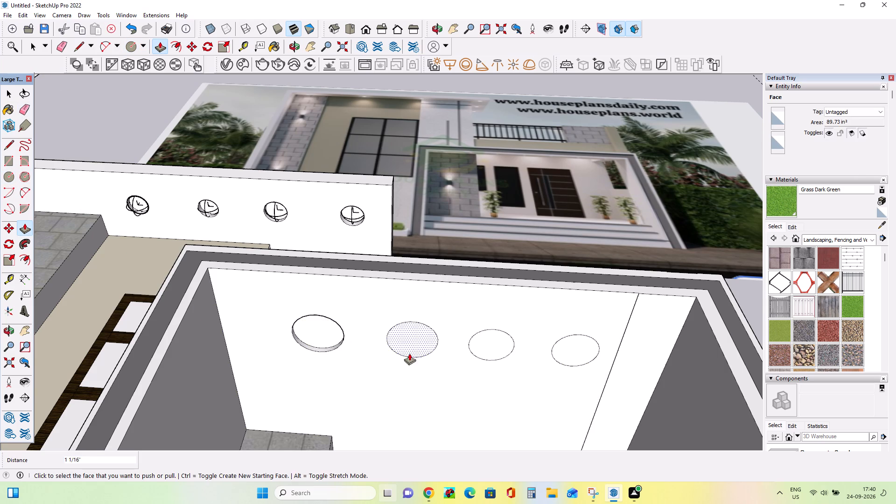
{"action": "left_click", "coordinate": [416, 343]}
{"action": "left_click", "coordinate": [414, 338]}
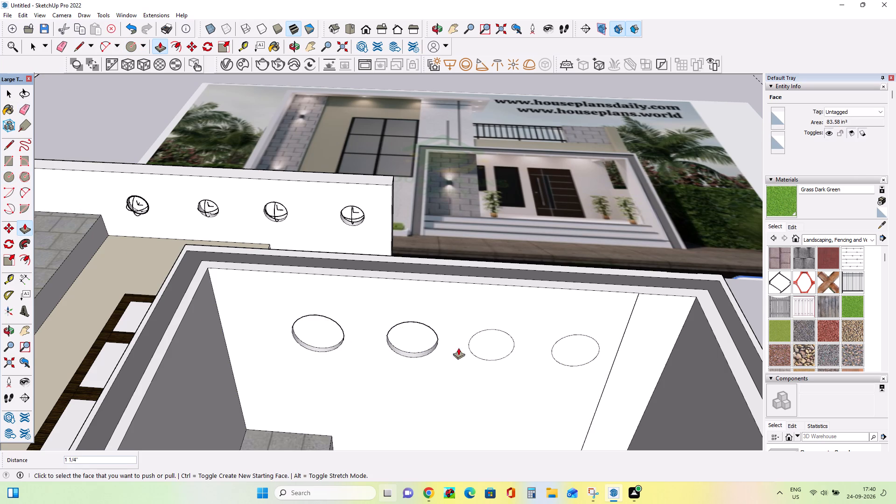
{"action": "left_click", "coordinate": [488, 350]}
{"action": "left_click", "coordinate": [486, 347]}
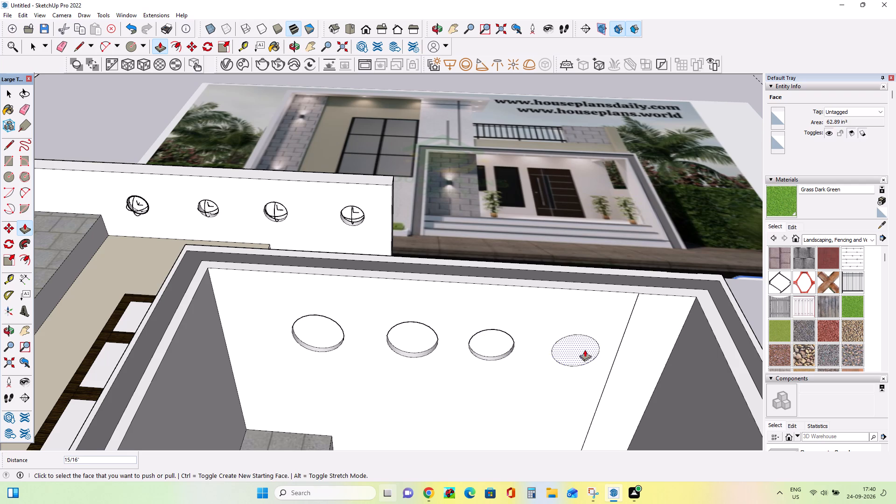
{"action": "left_click", "coordinate": [591, 349]}
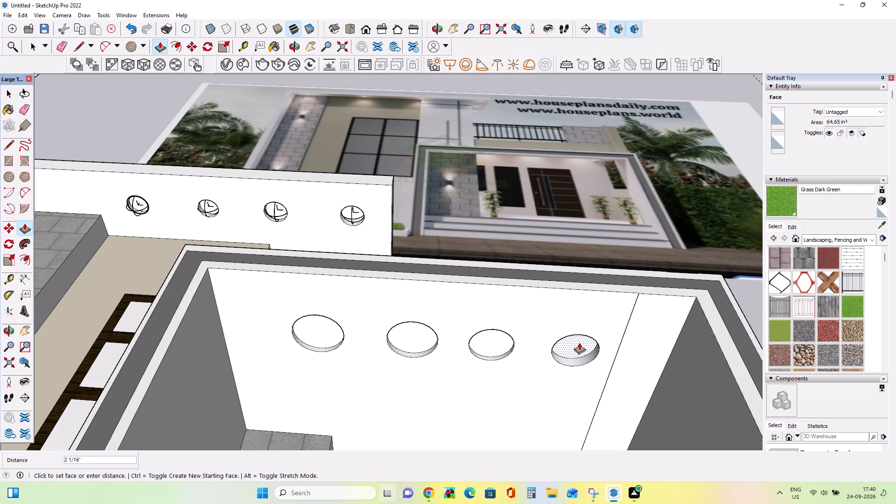
{"action": "left_click", "coordinate": [579, 344]}
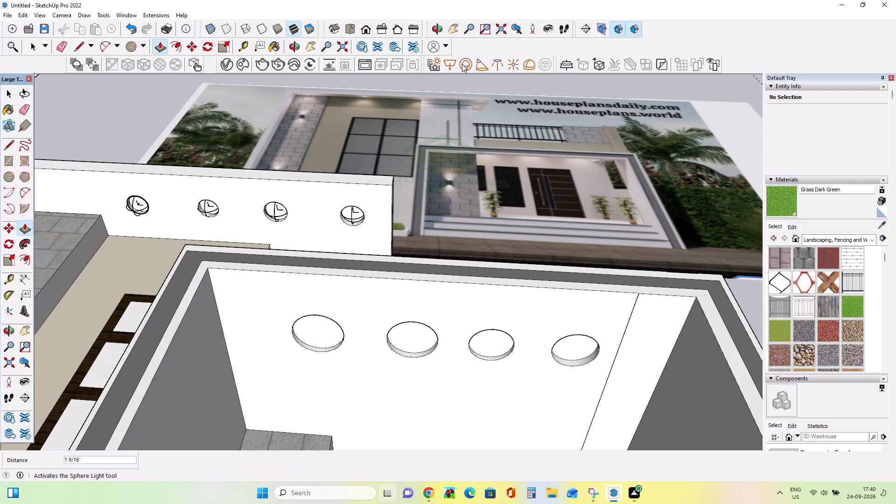
Place sphere lights nearly as wide as the recesses in the fourth, third and second porch ceiling recesses.
{"action": "left_click", "coordinate": [469, 66]}
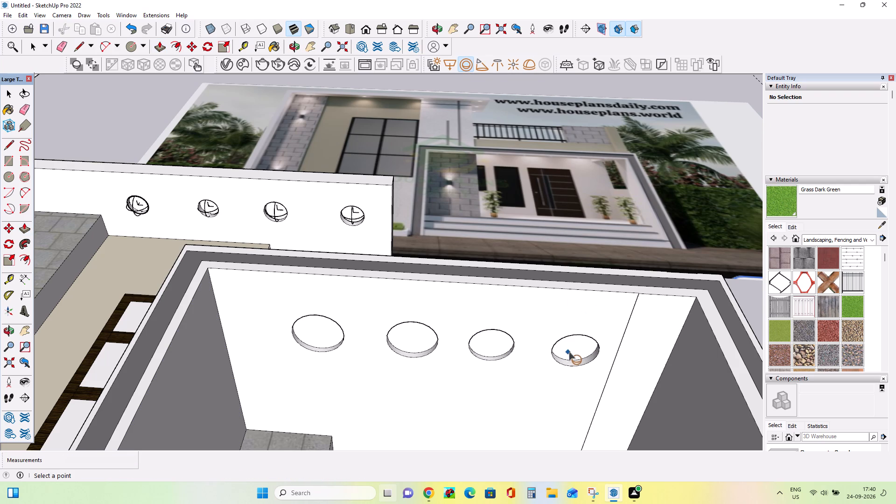
{"action": "left_click", "coordinate": [571, 351]}
{"action": "left_click", "coordinate": [560, 342]}
{"action": "left_click", "coordinate": [488, 345]}
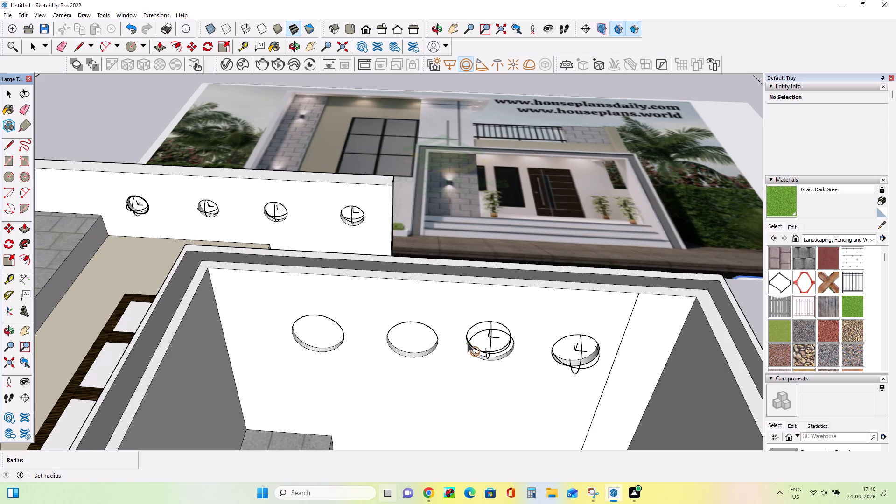
{"action": "key", "text": "Escape"}
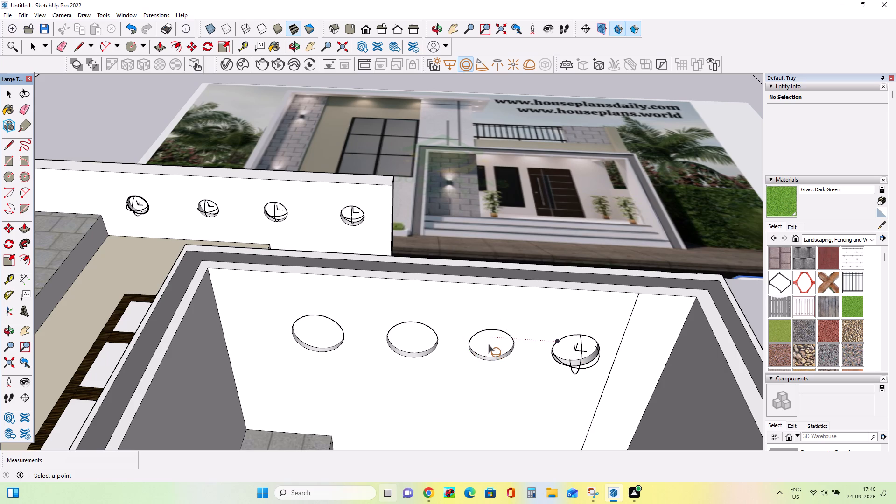
{"action": "scroll", "coordinate": [492, 351], "scroll_direction": "up", "scroll_amount": 4}
{"action": "left_click", "coordinate": [490, 342]}
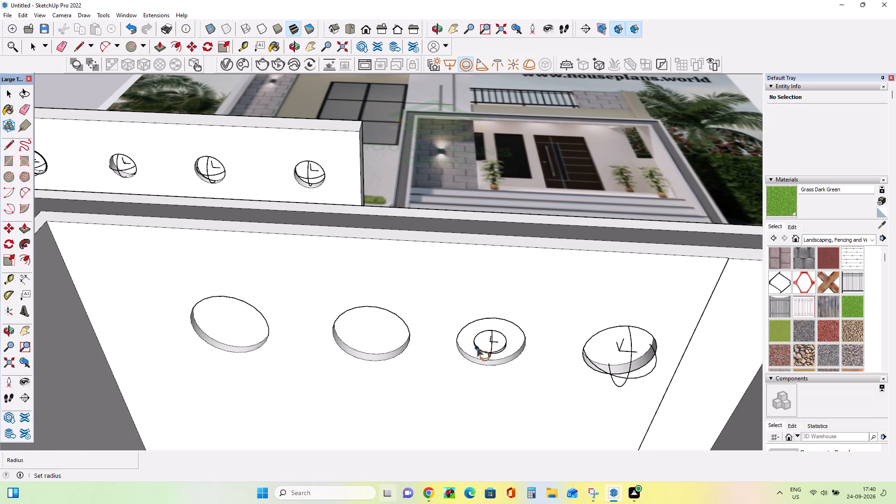
{"action": "left_click", "coordinate": [475, 355]}
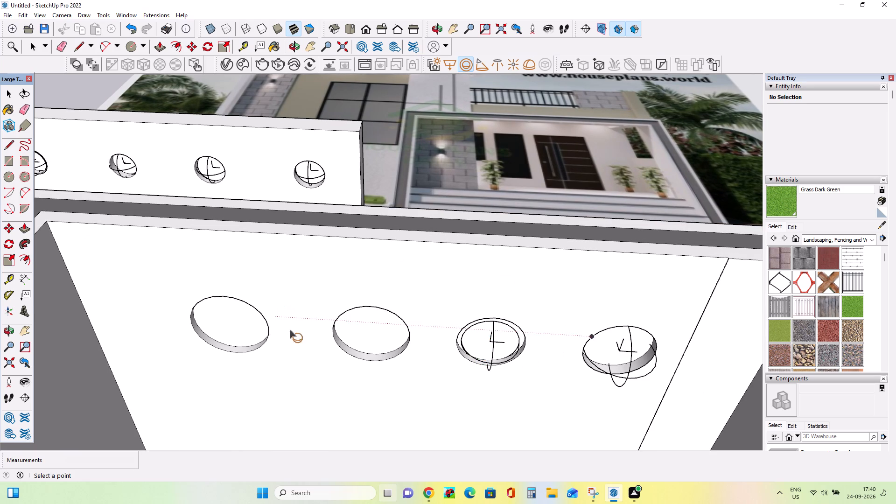
{"action": "left_click", "coordinate": [368, 335]}
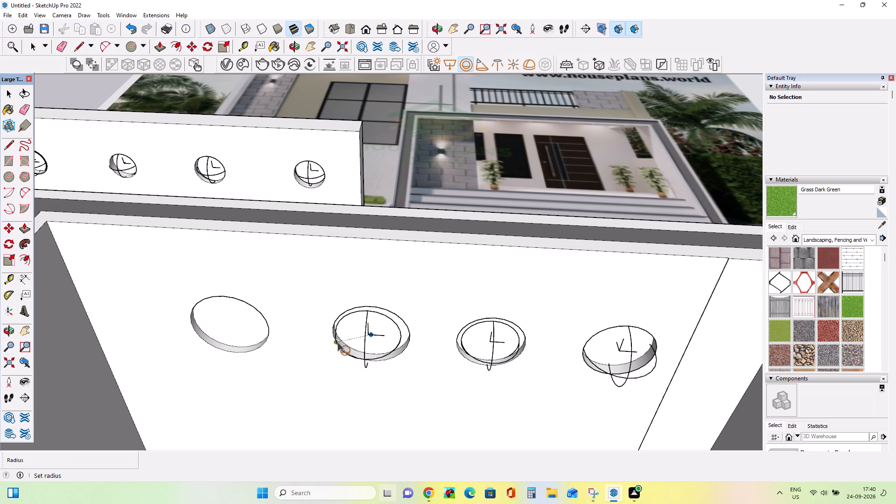
{"action": "left_click", "coordinate": [337, 343]}
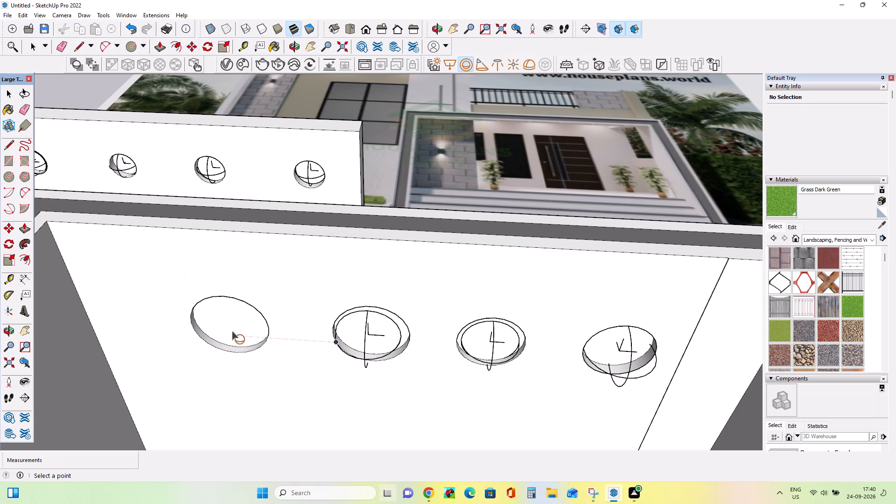
Place a sphere light nearly as wide as the recess in the first porch ceiling recess.
{"action": "left_click", "coordinate": [232, 322]}
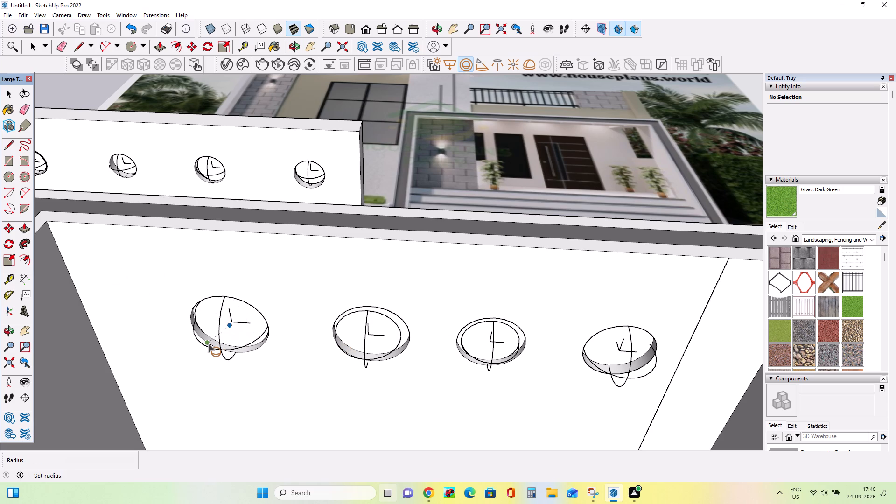
{"action": "left_click", "coordinate": [208, 344]}
Examine the whole front elevation and its ceiling lights against the reference image.
{"action": "scroll", "coordinate": [298, 302], "scroll_direction": "down", "scroll_amount": 7}
{"action": "scroll", "coordinate": [290, 302], "scroll_direction": "down", "scroll_amount": 16}
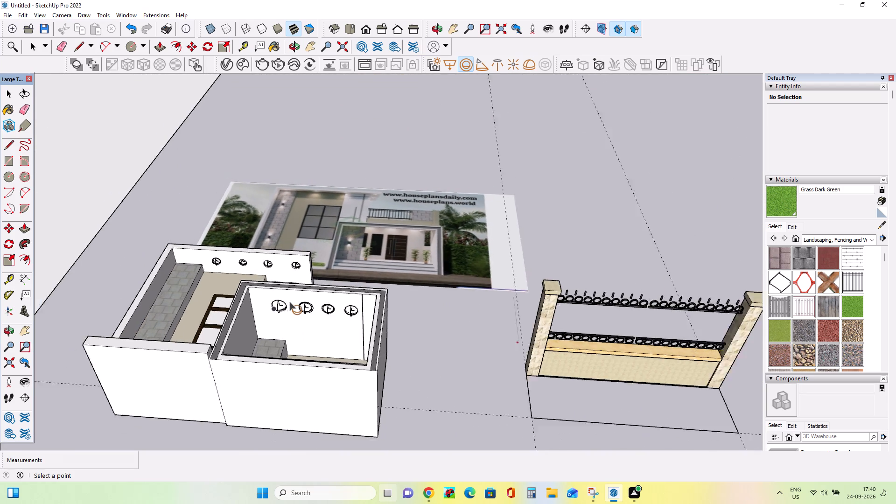
{"action": "middle_click_drag", "start_coordinate": [292, 321], "coordinate": [356, 479]}
{"action": "middle_click_drag", "start_coordinate": [392, 357], "coordinate": [334, 363]}
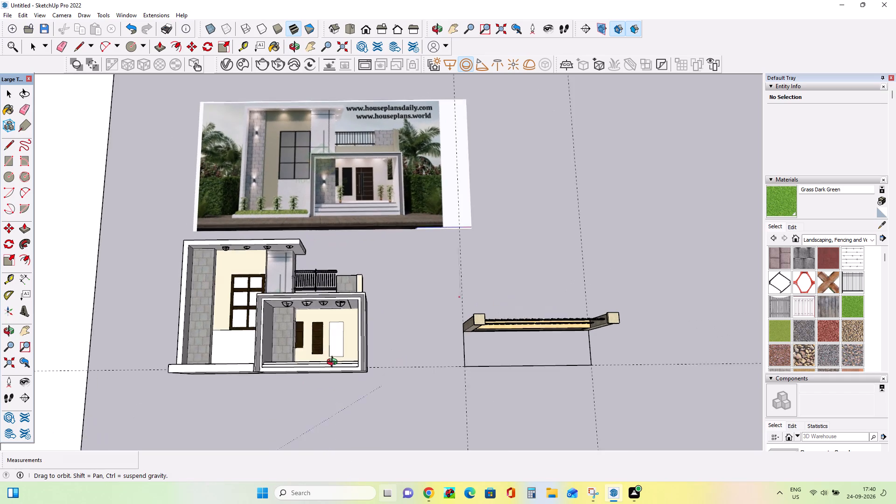
{"action": "middle_click_drag", "start_coordinate": [334, 363], "coordinate": [342, 369]}
{"action": "scroll", "coordinate": [296, 336], "scroll_direction": "up", "scroll_amount": 3}
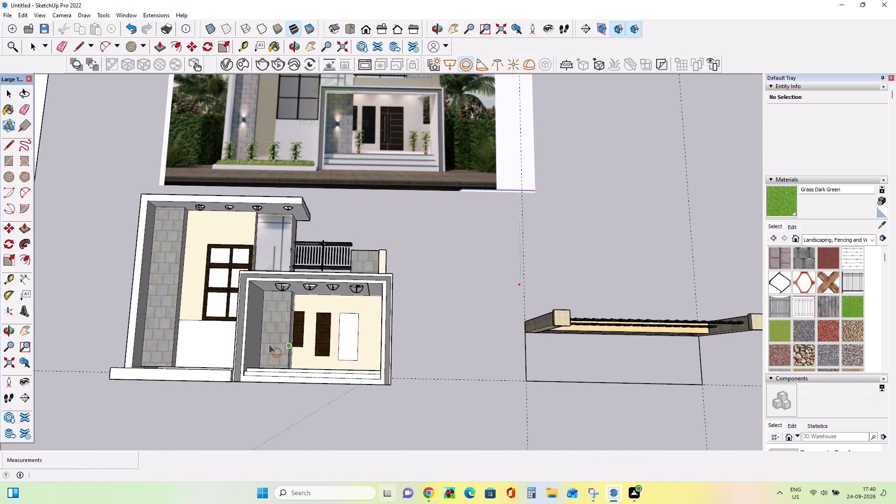
{"action": "middle_click", "coordinate": [190, 325]}
{"action": "scroll", "coordinate": [209, 331], "scroll_direction": "down", "scroll_amount": 2}
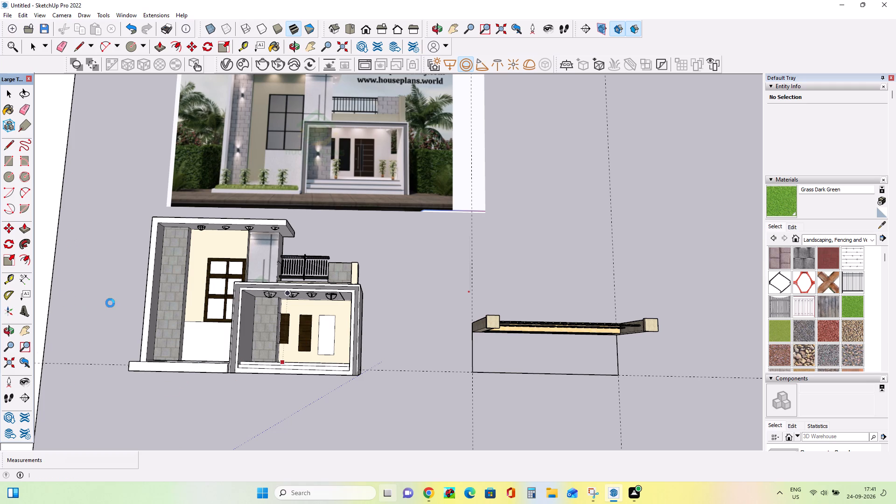
{"action": "left_click", "coordinate": [23, 334]}
{"action": "left_click_drag", "start_coordinate": [222, 336], "coordinate": [275, 365]}
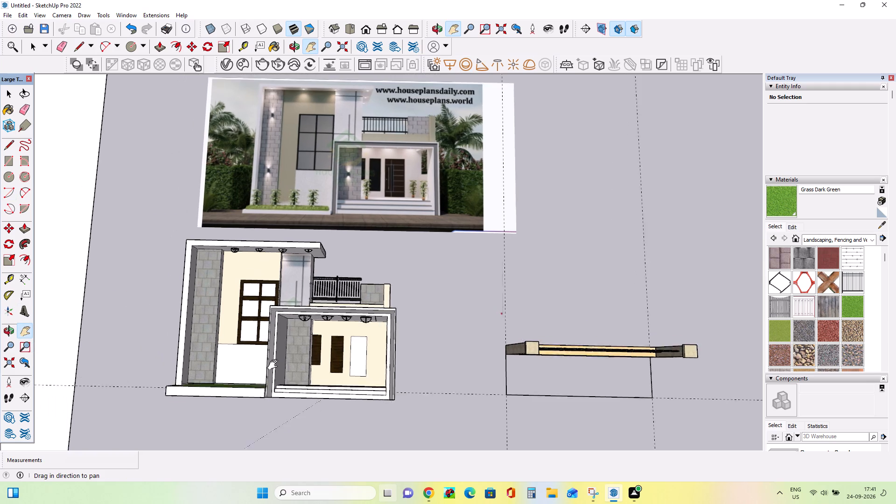
{"action": "left_click_drag", "start_coordinate": [275, 365], "coordinate": [295, 369]}
{"action": "left_click", "coordinate": [296, 369]}
{"action": "middle_click_drag", "start_coordinate": [341, 399], "coordinate": [351, 400]}
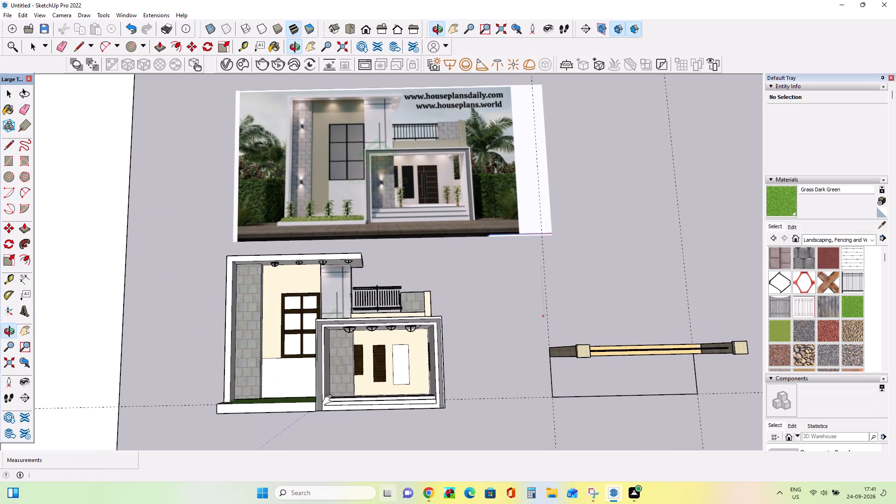
Delete the leftover fence model beside the house, along with its outline edges and the construction guides.
{"action": "left_click", "coordinate": [10, 95]}
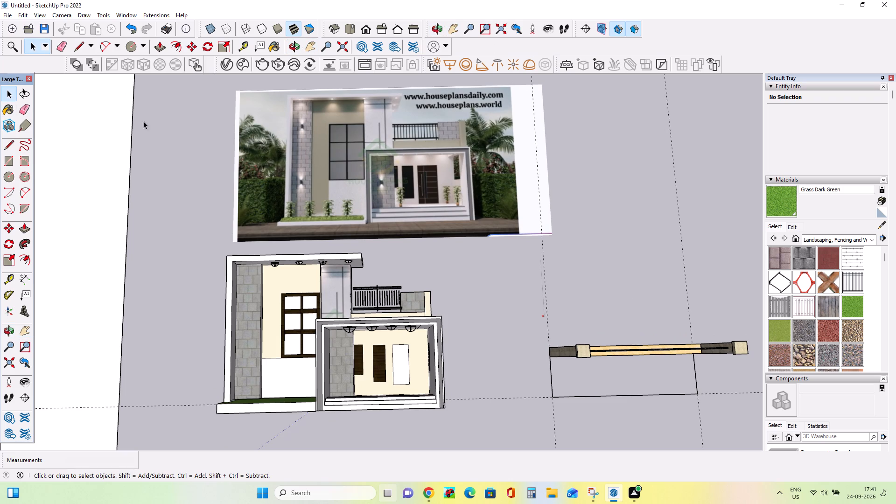
{"action": "left_click_drag", "start_coordinate": [729, 312], "coordinate": [525, 399]}
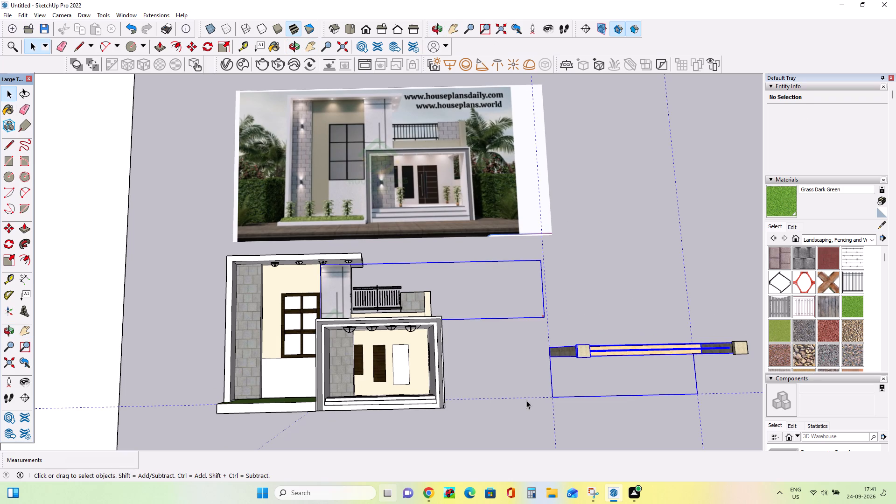
{"action": "left_click", "coordinate": [620, 309]}
{"action": "left_click", "coordinate": [597, 344]}
{"action": "left_click", "coordinate": [590, 350]}
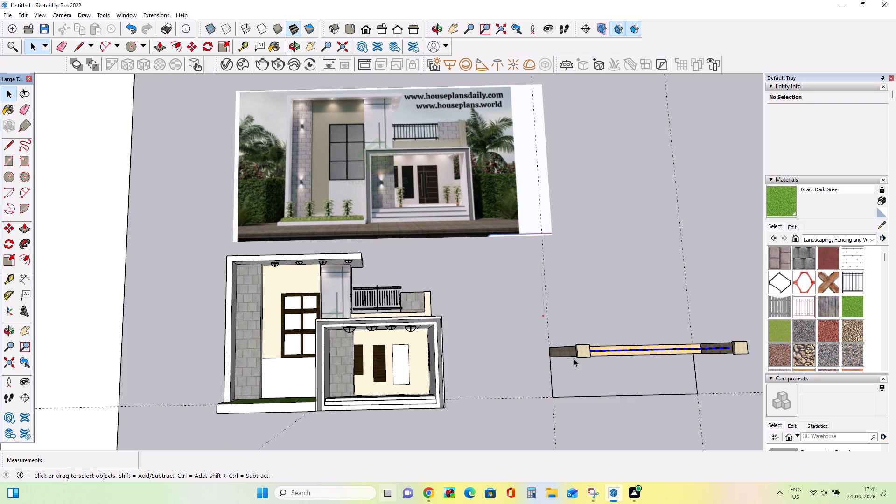
{"action": "key", "text": "Delete"}
{"action": "left_click_drag", "start_coordinate": [636, 323], "coordinate": [567, 362]}
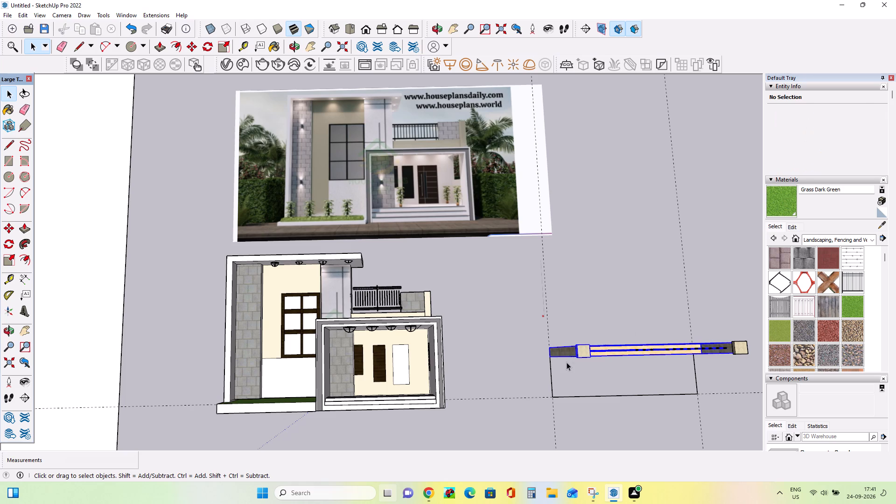
{"action": "key", "text": "Delete"}
{"action": "left_click_drag", "start_coordinate": [743, 336], "coordinate": [684, 373]}
{"action": "key", "text": "Delete"}
{"action": "left_click_drag", "start_coordinate": [691, 337], "coordinate": [599, 371]}
{"action": "key", "text": "Delete"}
{"action": "left_click_drag", "start_coordinate": [622, 388], "coordinate": [594, 399]}
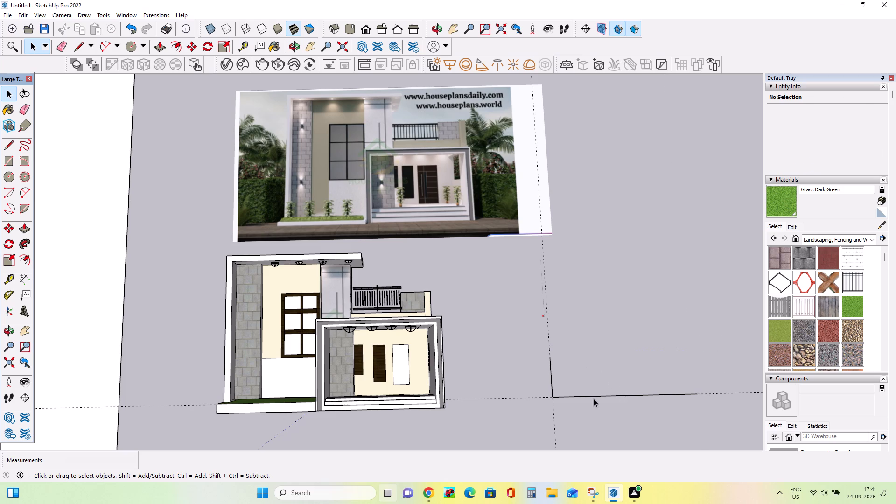
{"action": "left_click_drag", "start_coordinate": [594, 399], "coordinate": [560, 420]}
{"action": "key", "text": "Delete"}
{"action": "left_click_drag", "start_coordinate": [571, 371], "coordinate": [539, 384]}
{"action": "key", "text": "Delete"}
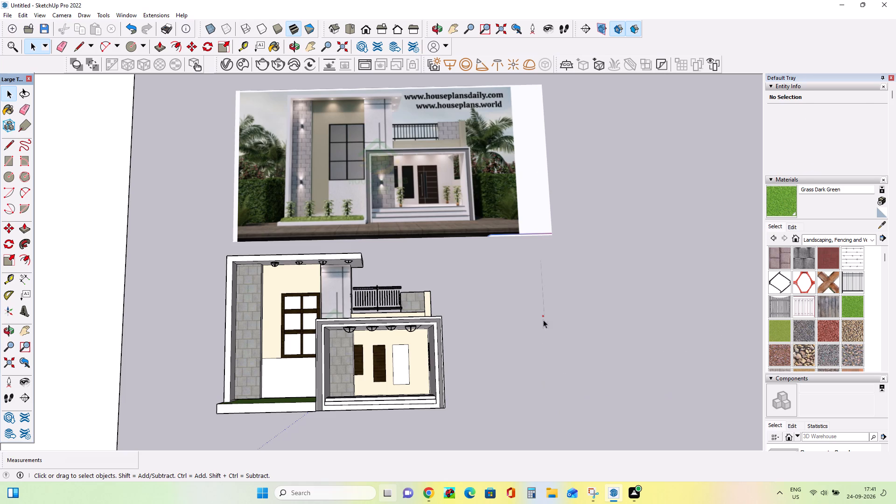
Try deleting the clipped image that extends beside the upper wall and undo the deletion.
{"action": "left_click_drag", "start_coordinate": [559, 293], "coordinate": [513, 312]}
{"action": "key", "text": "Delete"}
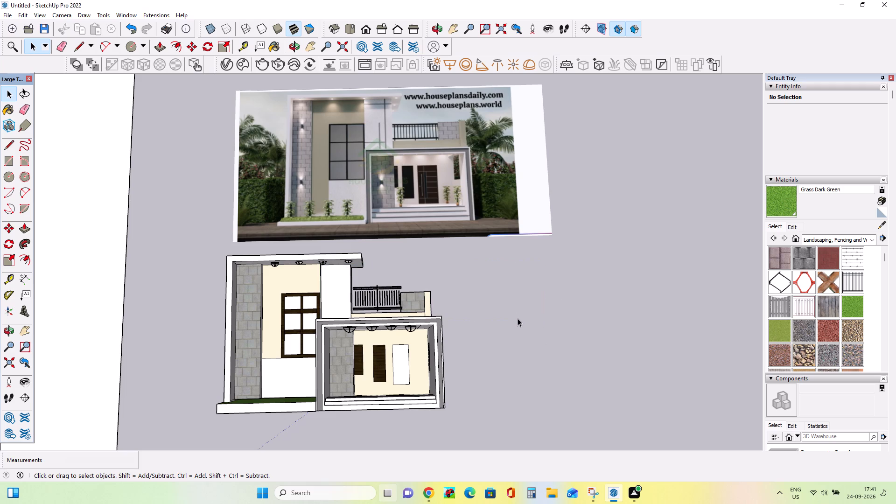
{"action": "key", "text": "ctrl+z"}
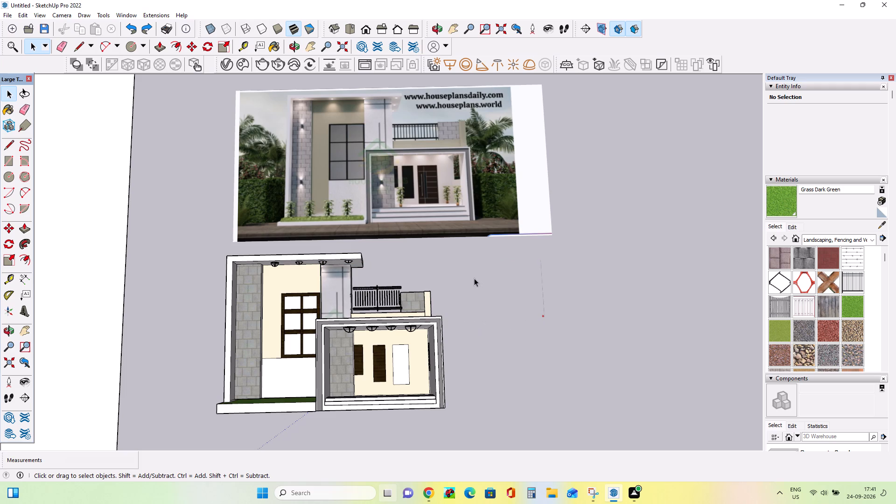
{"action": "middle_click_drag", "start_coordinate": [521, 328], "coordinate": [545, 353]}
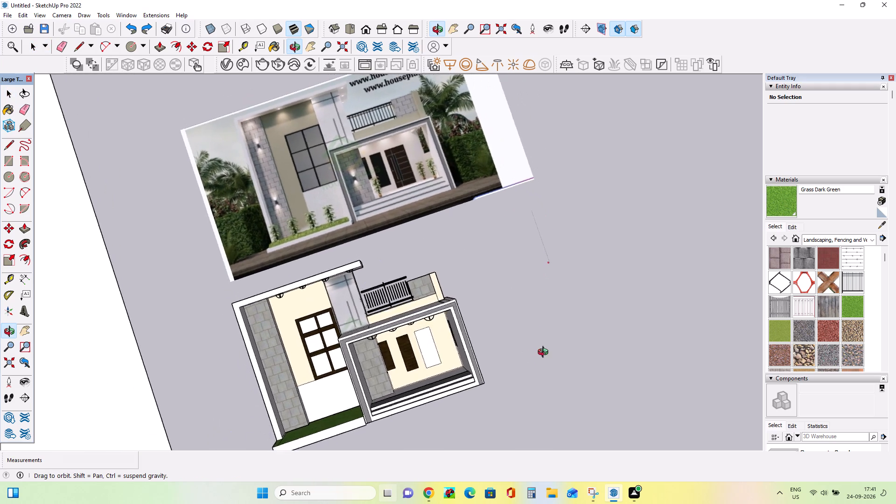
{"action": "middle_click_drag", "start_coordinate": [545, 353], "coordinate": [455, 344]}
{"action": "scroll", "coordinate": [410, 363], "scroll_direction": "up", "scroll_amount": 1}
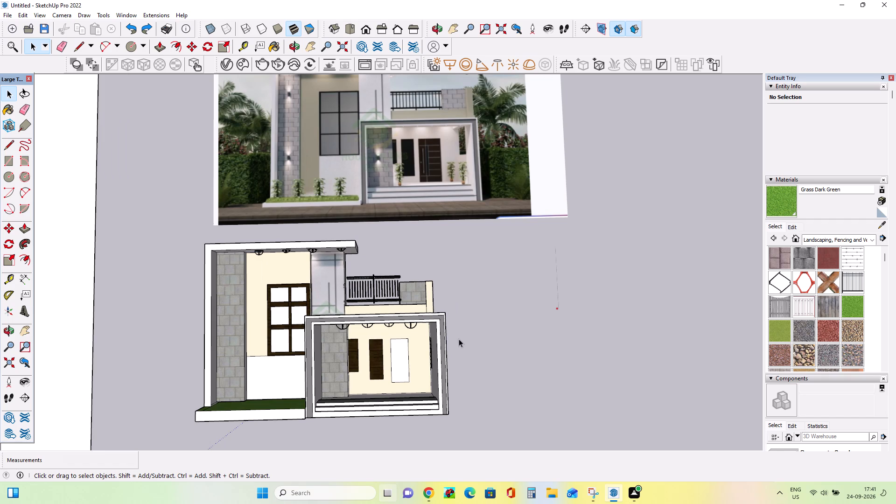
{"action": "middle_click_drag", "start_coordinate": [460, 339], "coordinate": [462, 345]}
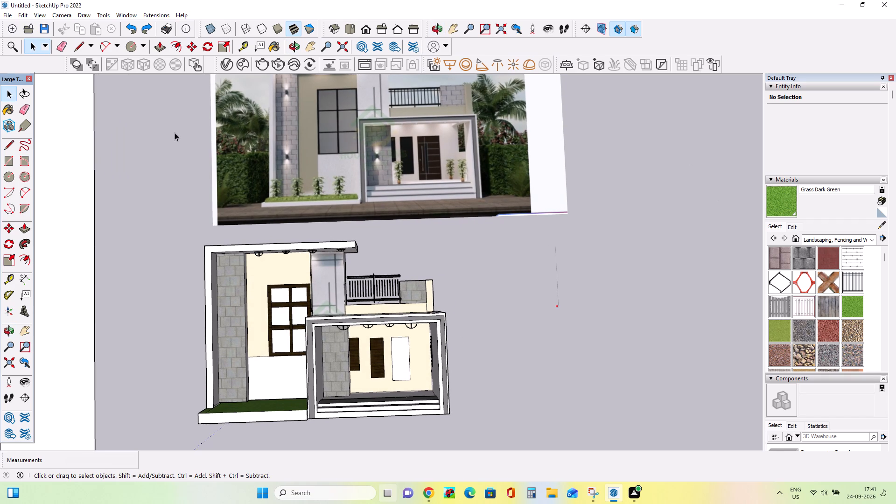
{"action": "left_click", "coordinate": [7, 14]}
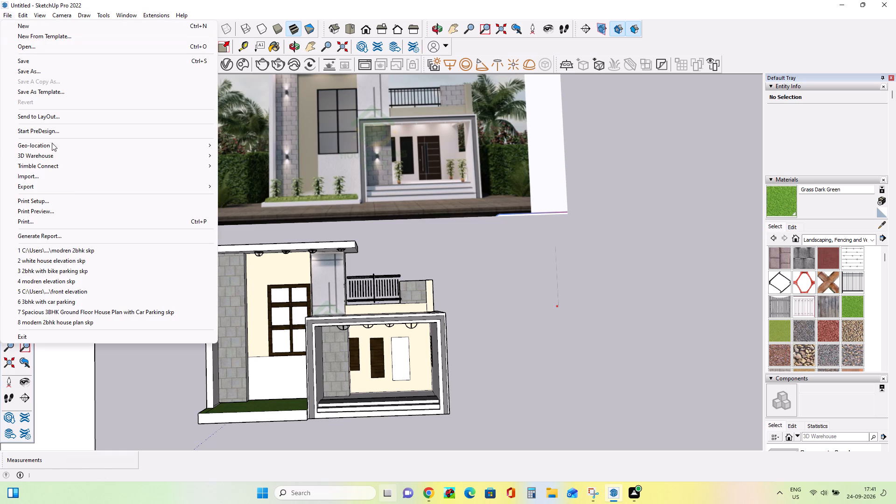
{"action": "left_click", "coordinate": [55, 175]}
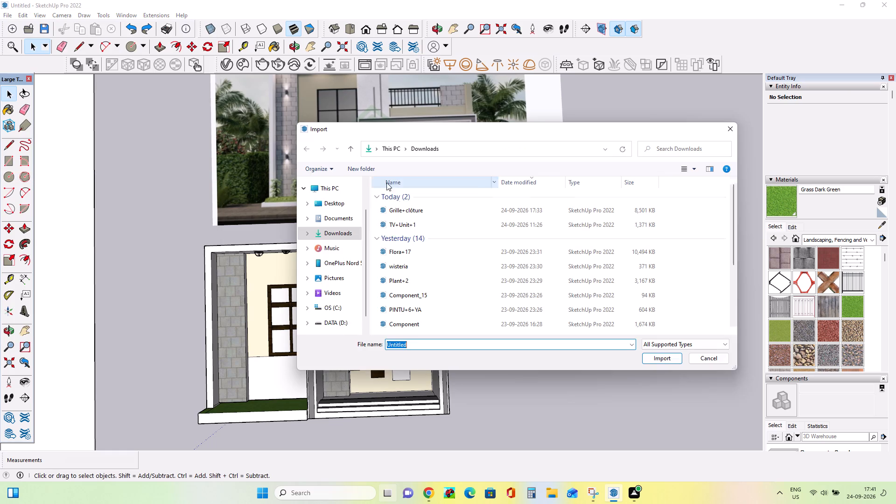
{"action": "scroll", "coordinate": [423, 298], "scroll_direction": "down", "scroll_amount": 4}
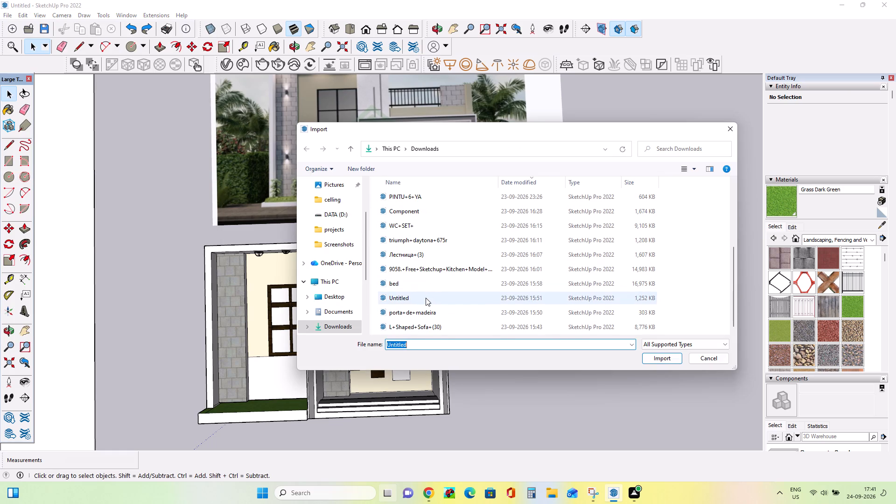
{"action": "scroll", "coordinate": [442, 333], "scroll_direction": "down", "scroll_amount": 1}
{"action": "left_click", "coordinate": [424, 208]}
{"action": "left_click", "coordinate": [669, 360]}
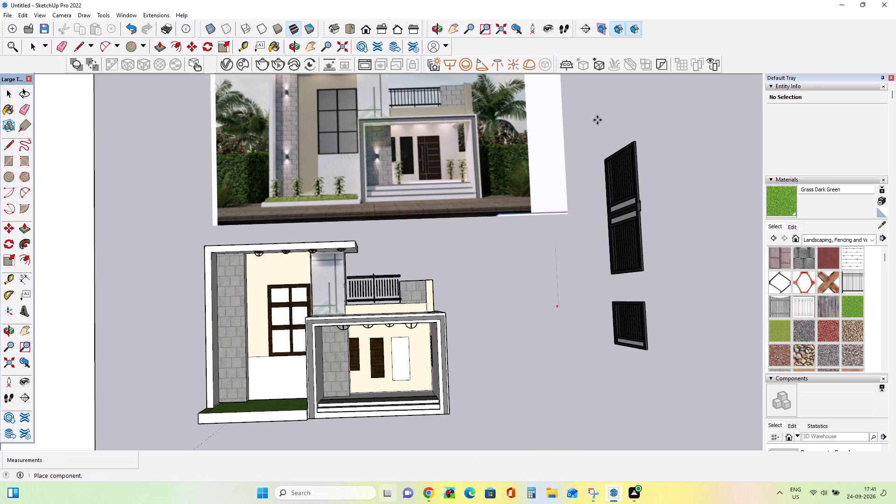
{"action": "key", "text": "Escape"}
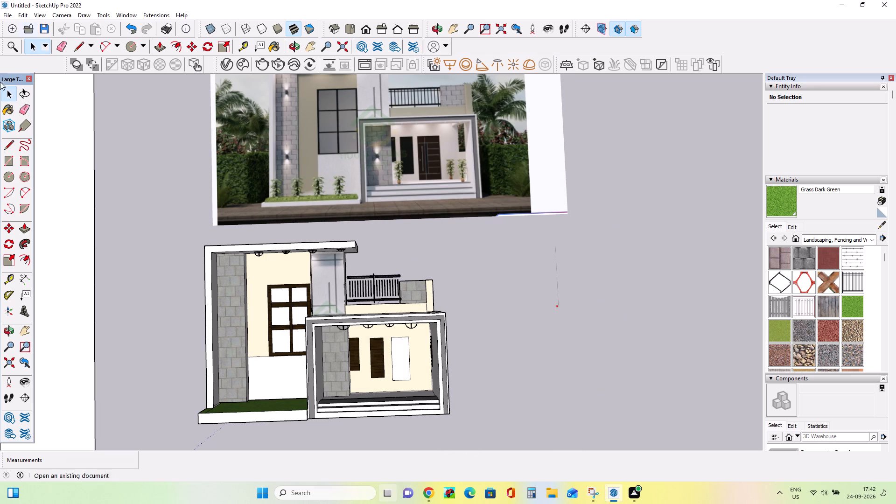
Import the PINTU+6+YA door model from Downloads and place it on the ground beside the house.
{"action": "left_click", "coordinate": [5, 11]}
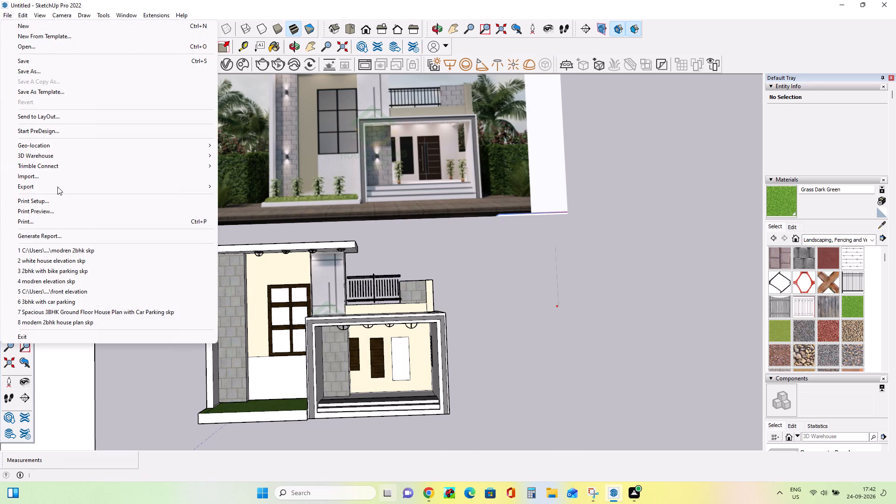
{"action": "left_click", "coordinate": [60, 179]}
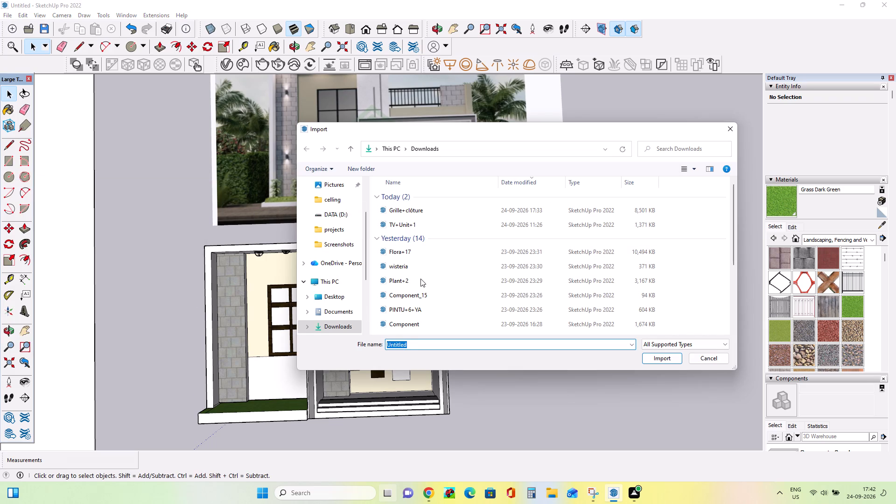
{"action": "scroll", "coordinate": [421, 283], "scroll_direction": "down", "scroll_amount": 1}
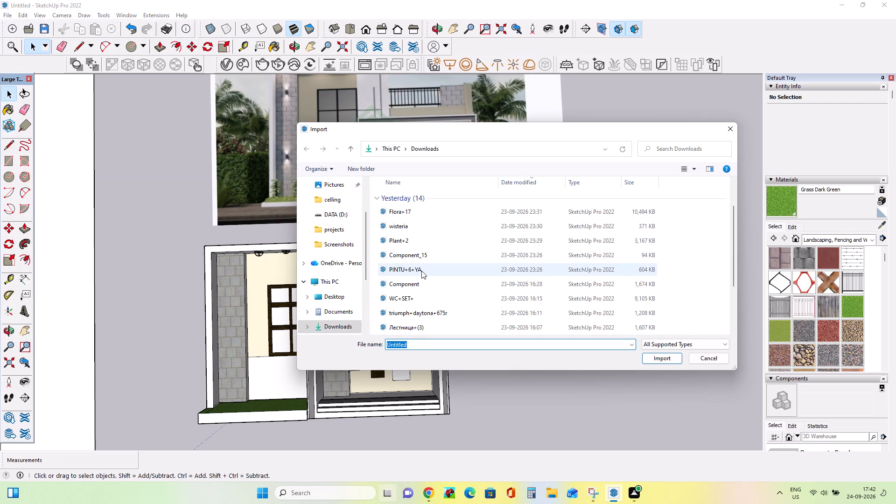
{"action": "left_click", "coordinate": [421, 271]}
{"action": "left_click", "coordinate": [658, 356]}
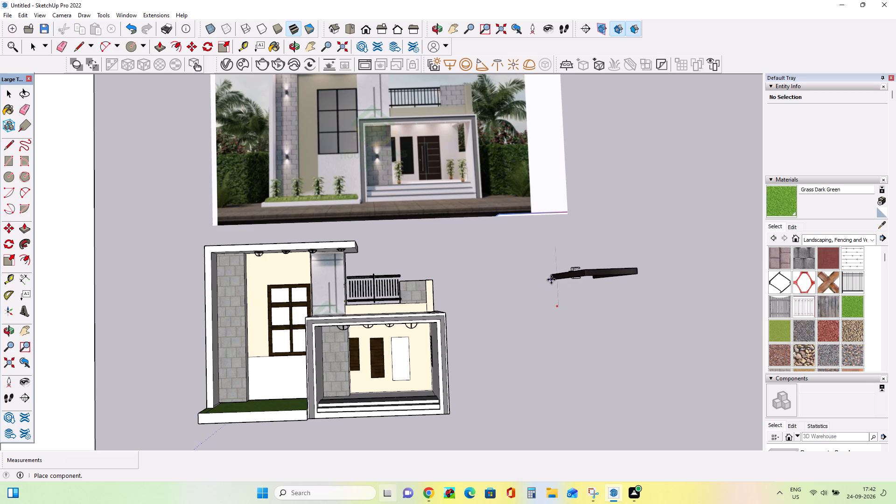
{"action": "left_click", "coordinate": [551, 280]}
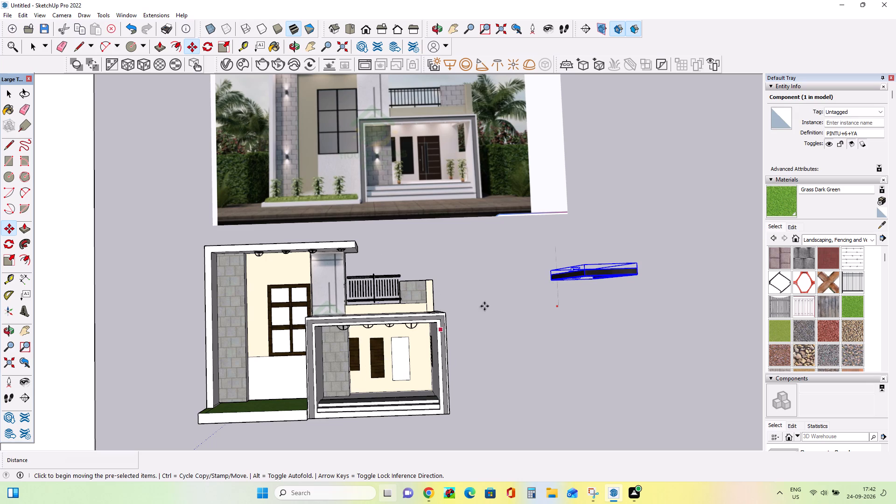
Select the whole flat-lying house elevation and rotate it by about 50° around the red axis.
{"action": "left_click", "coordinate": [7, 90]}
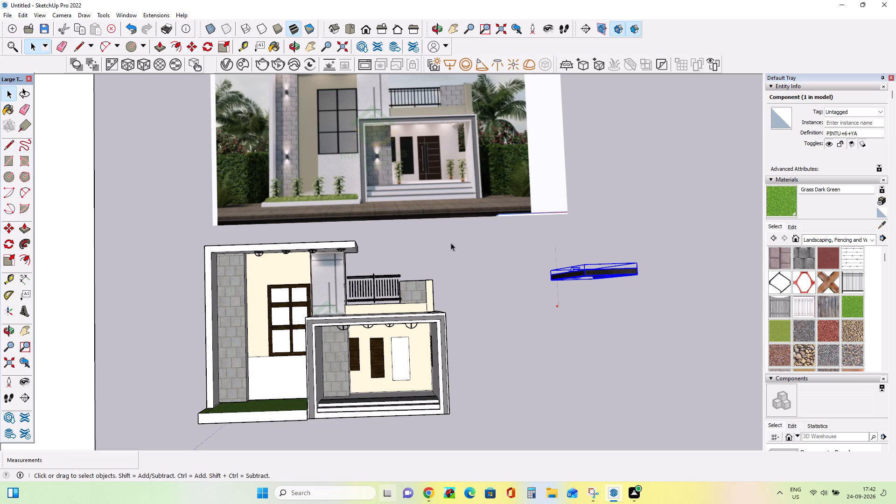
{"action": "left_click_drag", "start_coordinate": [489, 235], "coordinate": [187, 442]}
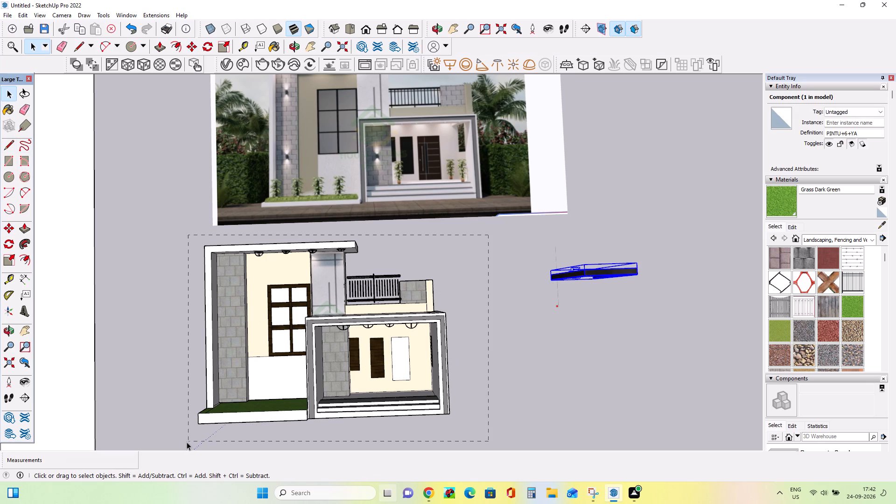
{"action": "left_click_drag", "start_coordinate": [187, 442], "coordinate": [181, 442]}
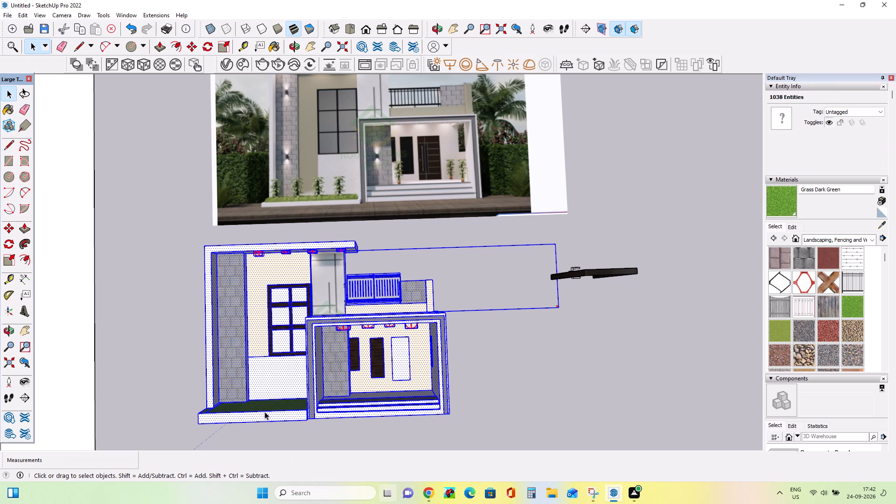
{"action": "left_click", "coordinate": [11, 242]}
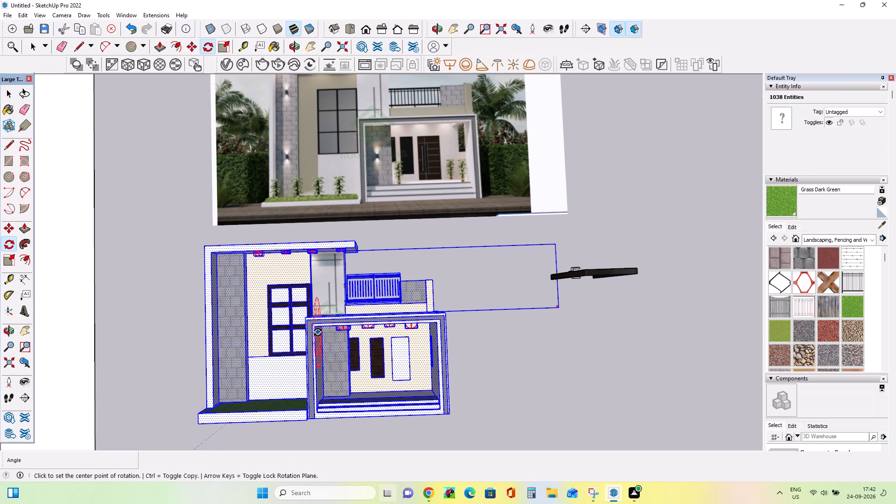
{"action": "left_click", "coordinate": [318, 332]}
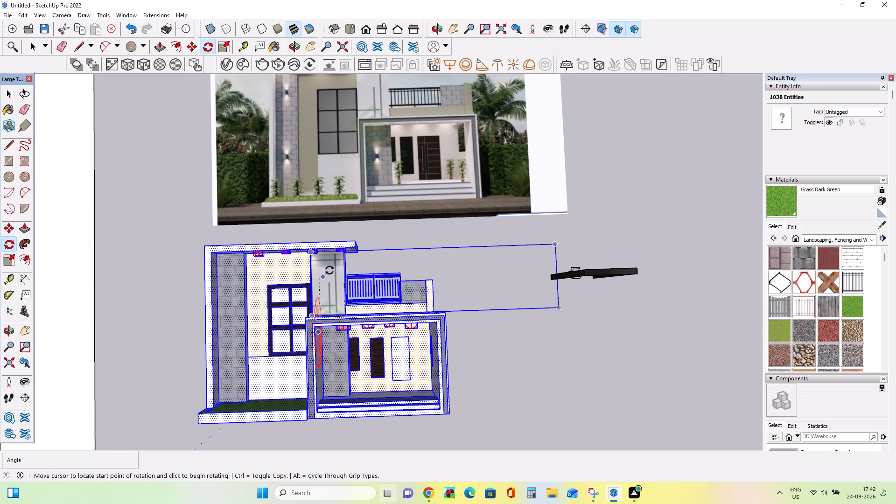
{"action": "left_click", "coordinate": [377, 264]}
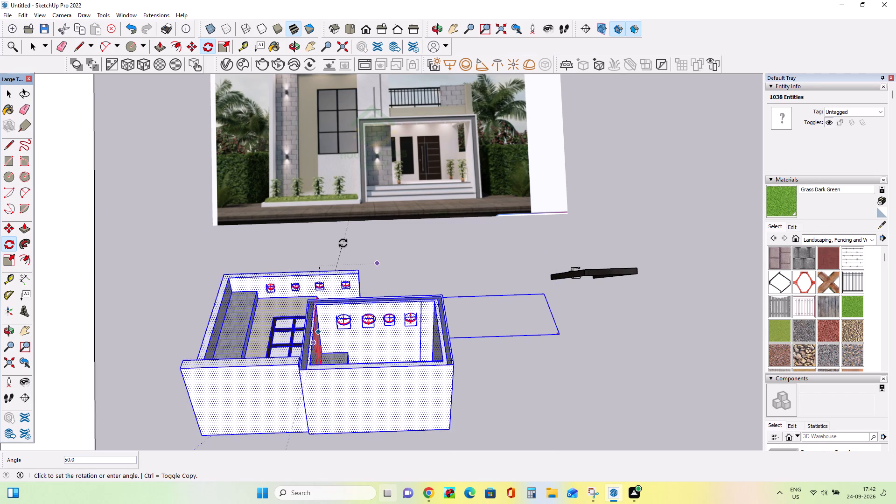
{"action": "left_click", "coordinate": [344, 241]}
Examine the tilt of the rotated house against the standing door from above and from the front.
{"action": "middle_click_drag", "start_coordinate": [348, 334], "coordinate": [365, 375]}
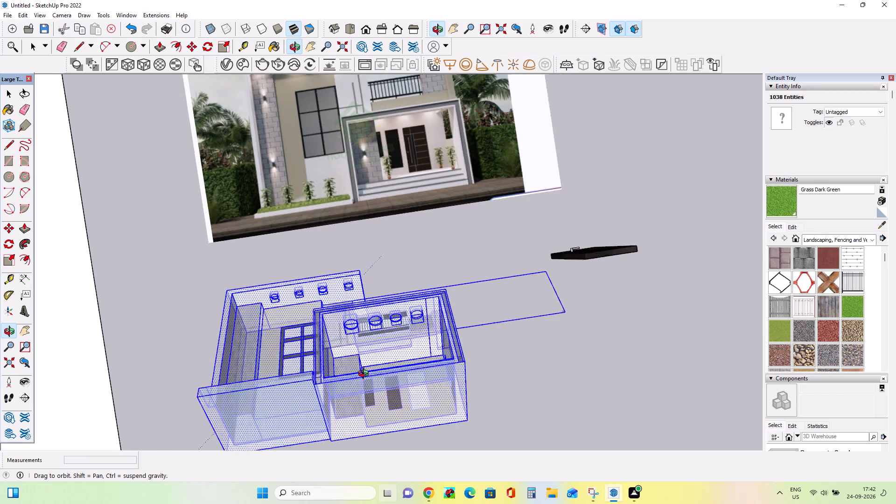
{"action": "middle_click_drag", "start_coordinate": [365, 375], "coordinate": [378, 471]}
{"action": "middle_click_drag", "start_coordinate": [378, 388], "coordinate": [399, 474]}
{"action": "middle_click_drag", "start_coordinate": [402, 479], "coordinate": [403, 486]}
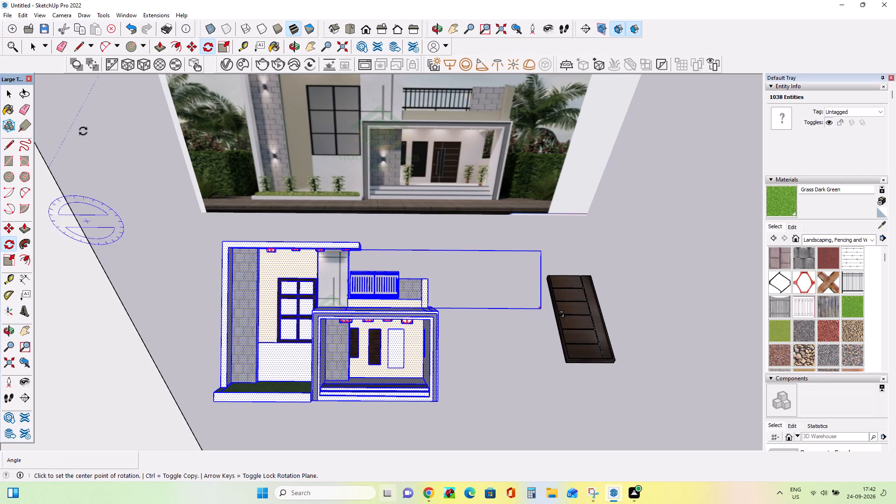
{"action": "middle_click_drag", "start_coordinate": [371, 364], "coordinate": [384, 62]}
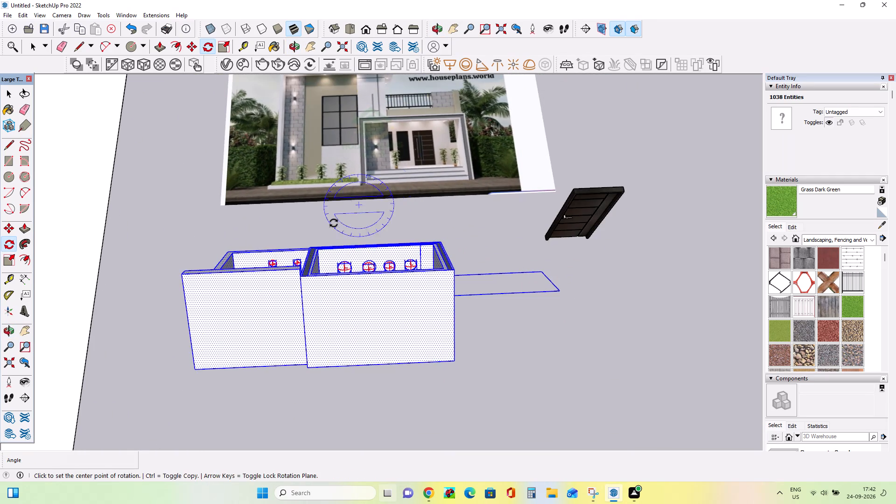
{"action": "middle_click_drag", "start_coordinate": [332, 214], "coordinate": [336, 105]}
{"action": "middle_click_drag", "start_coordinate": [343, 172], "coordinate": [343, 392]}
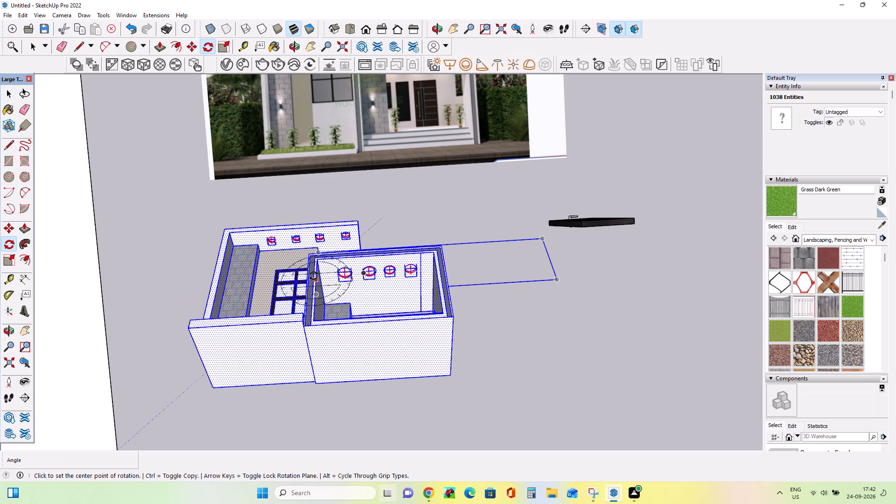
{"action": "middle_click_drag", "start_coordinate": [332, 268], "coordinate": [332, 435]}
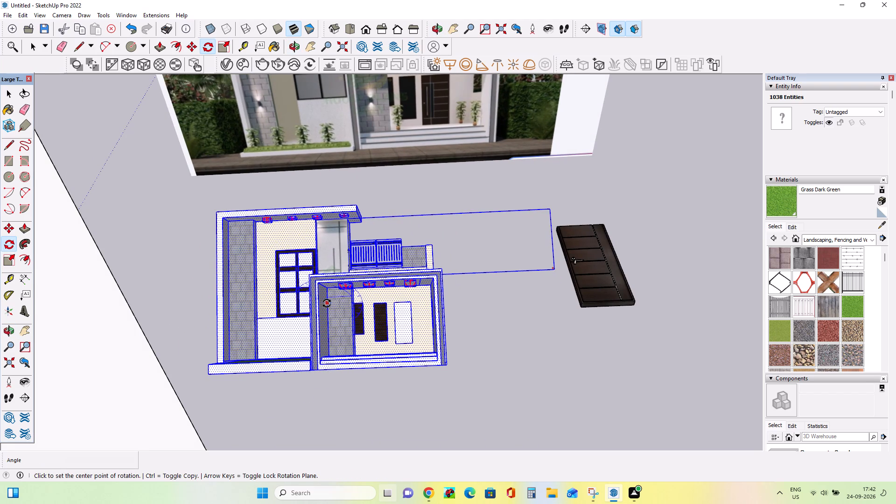
Rotate the selected house again around the red axis by about 289°, pivoting at the porch's side wall.
{"action": "left_click", "coordinate": [323, 304]}
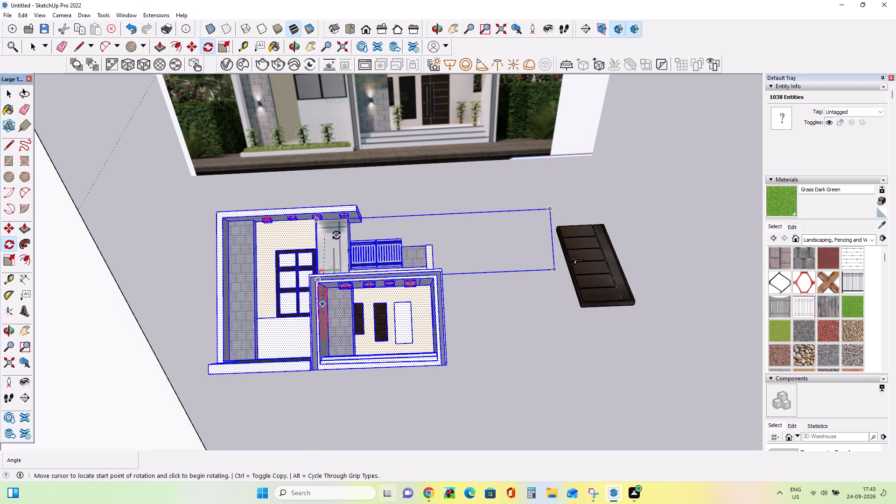
{"action": "left_click", "coordinate": [336, 235]}
{"action": "scroll", "coordinate": [343, 196], "scroll_direction": "down", "scroll_amount": 6}
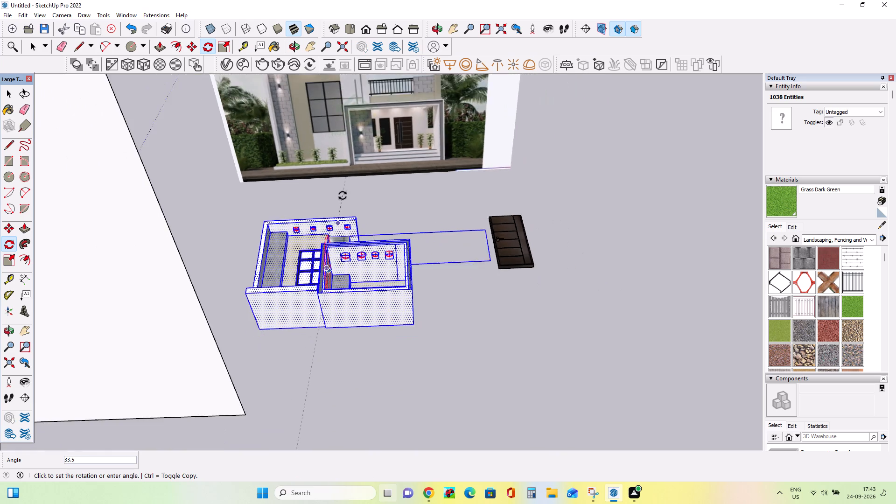
{"action": "scroll", "coordinate": [343, 196], "scroll_direction": "down", "scroll_amount": 7}
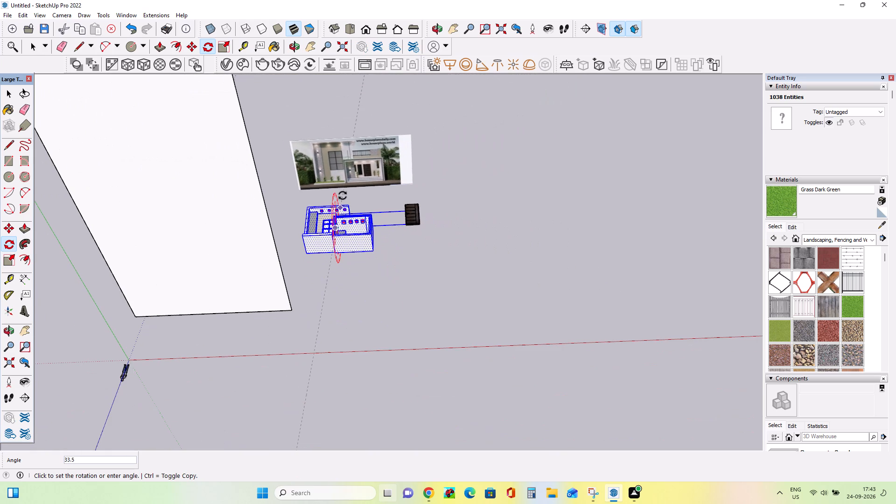
{"action": "middle_click_drag", "start_coordinate": [343, 196], "coordinate": [364, 101]}
{"action": "middle_click_drag", "start_coordinate": [346, 229], "coordinate": [364, 145]}
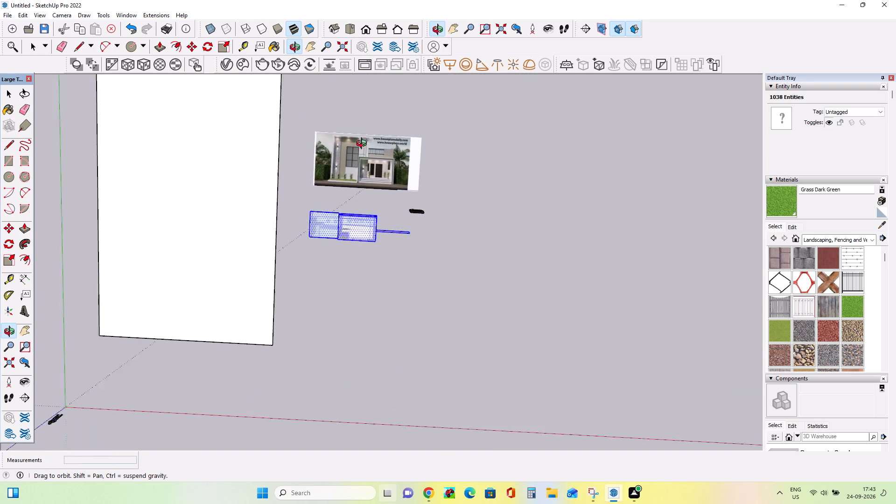
{"action": "middle_click_drag", "start_coordinate": [364, 145], "coordinate": [382, 106]}
{"action": "middle_click_drag", "start_coordinate": [340, 278], "coordinate": [373, 140]}
{"action": "middle_click", "coordinate": [373, 137]}
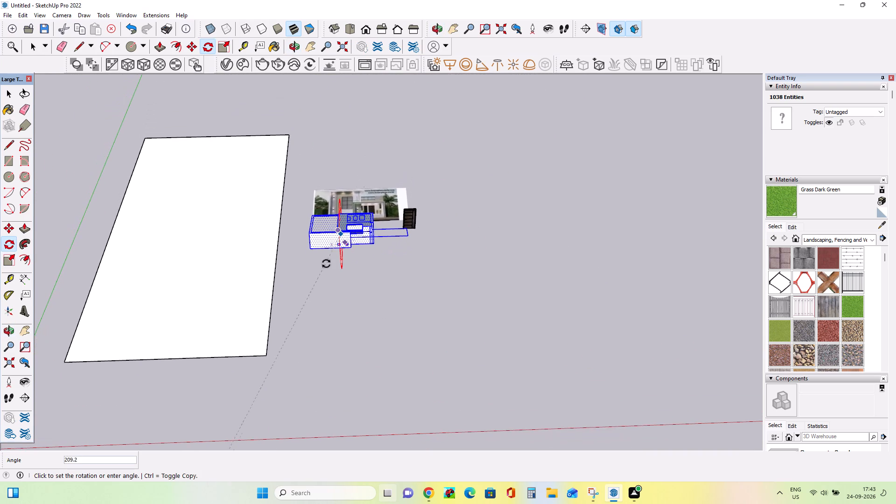
{"action": "middle_click_drag", "start_coordinate": [326, 262], "coordinate": [347, 186]}
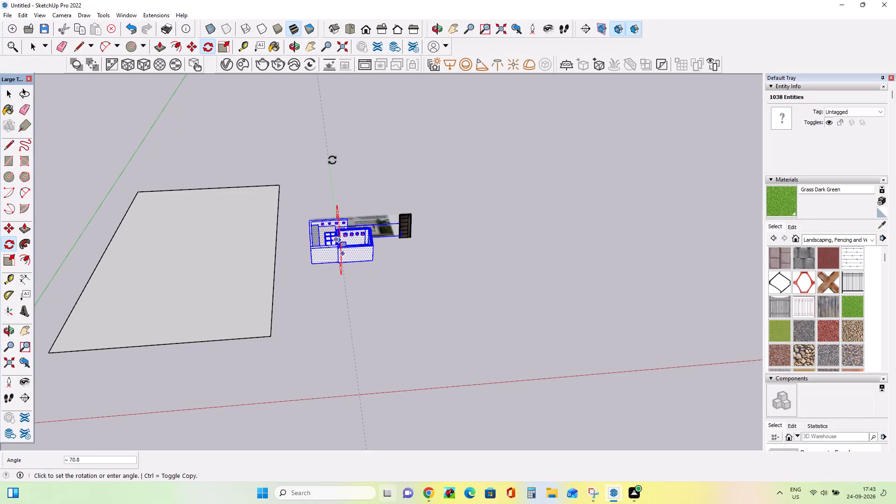
{"action": "middle_click", "coordinate": [330, 211]}
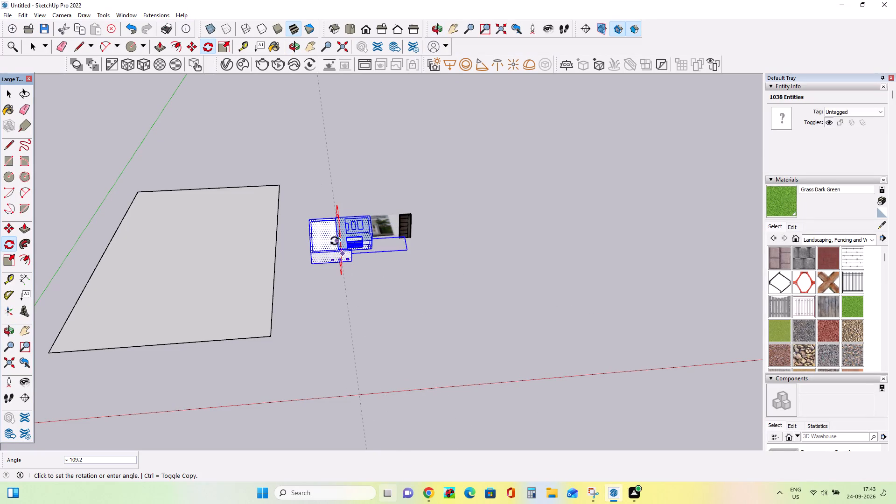
{"action": "left_click", "coordinate": [330, 210]}
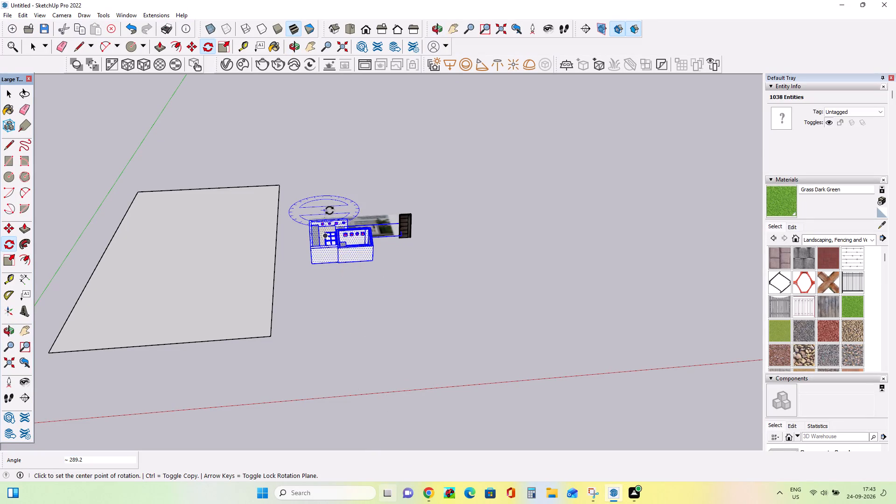
Examine the rotated house's orientation against the door, the reference image and the ground from several viewpoints.
{"action": "middle_click_drag", "start_coordinate": [329, 312], "coordinate": [357, 435]}
{"action": "middle_click_drag", "start_coordinate": [413, 315], "coordinate": [365, 369]}
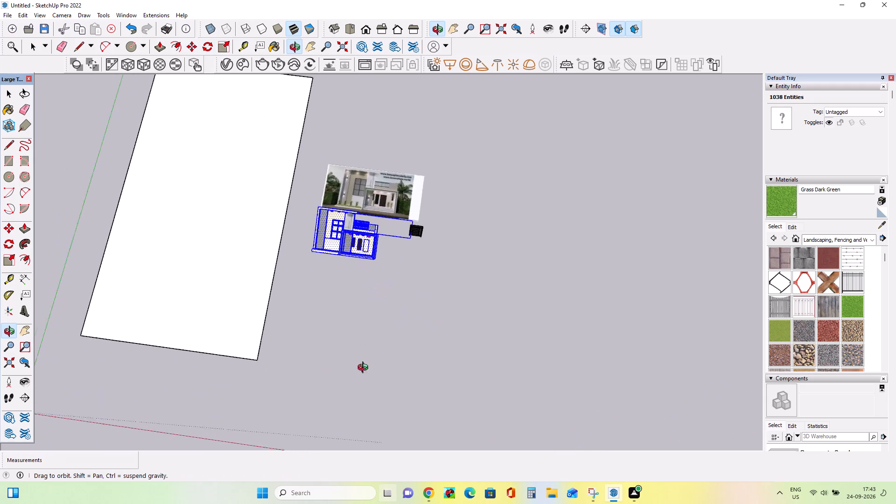
{"action": "middle_click_drag", "start_coordinate": [365, 369], "coordinate": [364, 364]}
{"action": "middle_click_drag", "start_coordinate": [379, 266], "coordinate": [378, 365]}
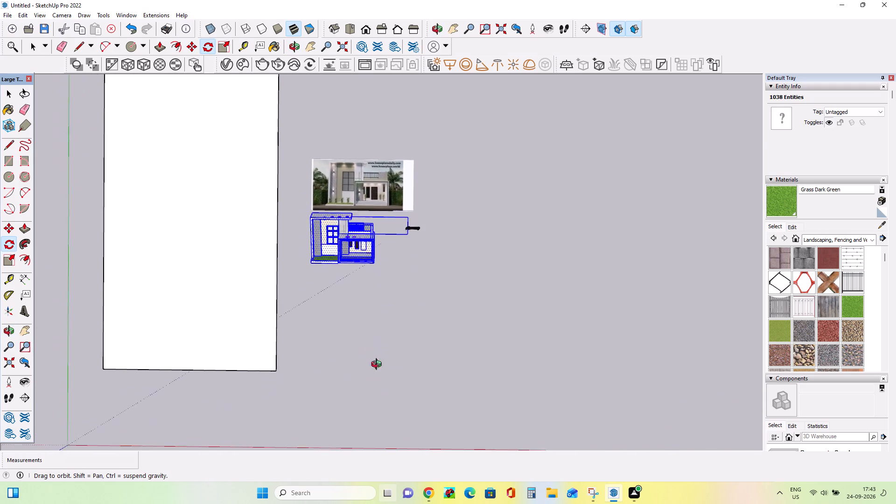
{"action": "middle_click_drag", "start_coordinate": [378, 365], "coordinate": [385, 403]}
{"action": "middle_click_drag", "start_coordinate": [345, 292], "coordinate": [389, 90]}
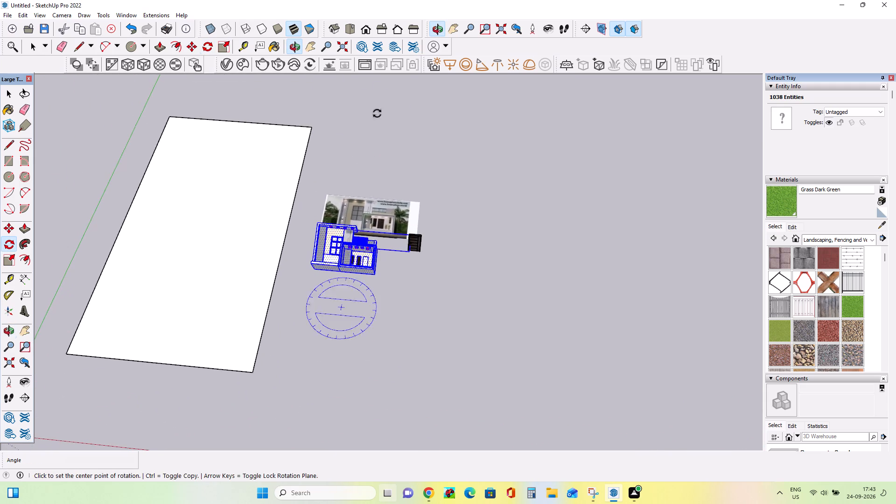
{"action": "middle_click_drag", "start_coordinate": [313, 283], "coordinate": [333, 362]}
{"action": "scroll", "coordinate": [397, 287], "scroll_direction": "up", "scroll_amount": 1}
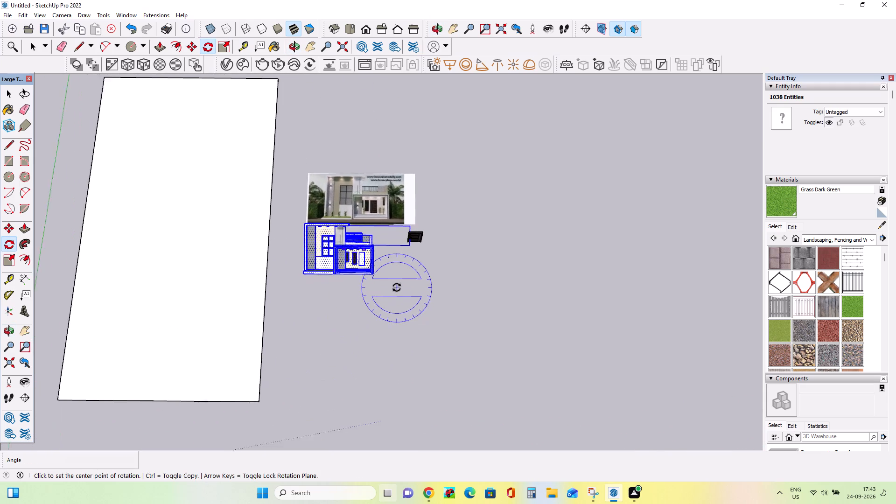
{"action": "scroll", "coordinate": [397, 287], "scroll_direction": "up", "scroll_amount": 6}
{"action": "middle_click_drag", "start_coordinate": [372, 293], "coordinate": [379, 312]}
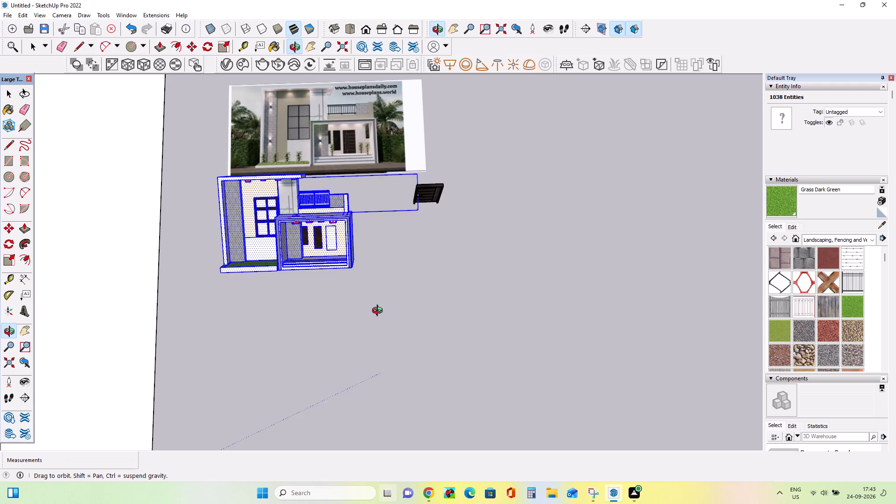
{"action": "middle_click_drag", "start_coordinate": [379, 312], "coordinate": [365, 330]}
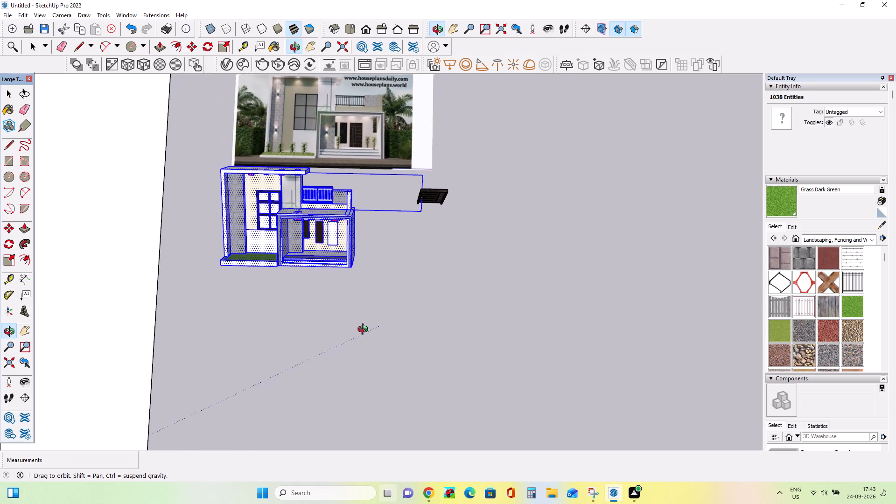
{"action": "middle_click_drag", "start_coordinate": [365, 330], "coordinate": [400, 108]}
{"action": "middle_click_drag", "start_coordinate": [395, 453], "coordinate": [395, 371]}
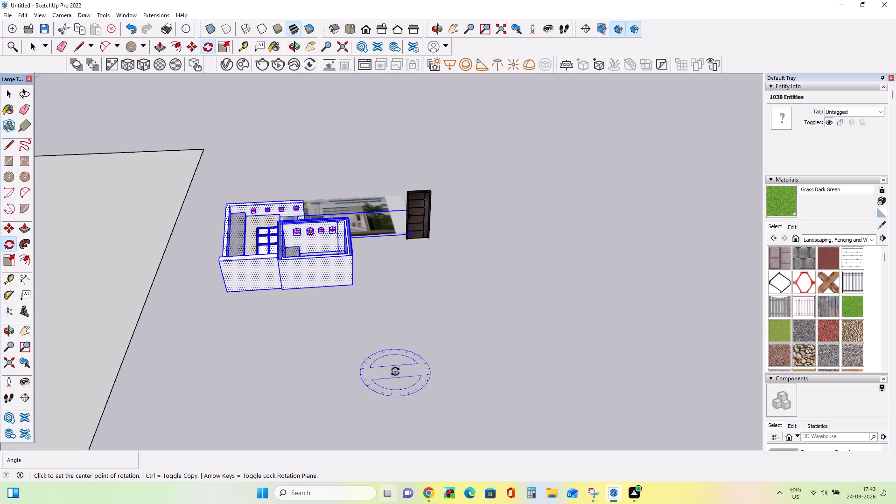
{"action": "middle_click_drag", "start_coordinate": [395, 371], "coordinate": [395, 368]}
{"action": "middle_click_drag", "start_coordinate": [424, 460], "coordinate": [440, 306]}
{"action": "middle_click_drag", "start_coordinate": [369, 368], "coordinate": [375, 284]}
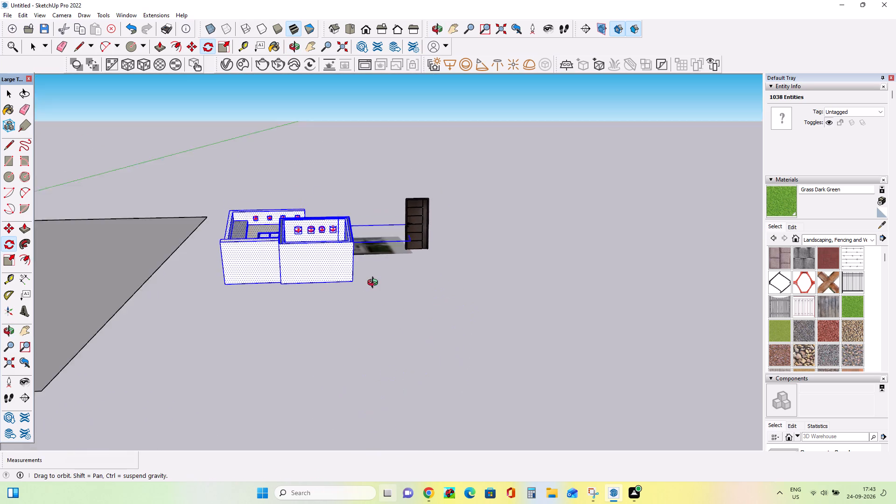
{"action": "middle_click_drag", "start_coordinate": [375, 284], "coordinate": [385, 327]}
{"action": "scroll", "coordinate": [385, 327], "scroll_direction": "down", "scroll_amount": 13}
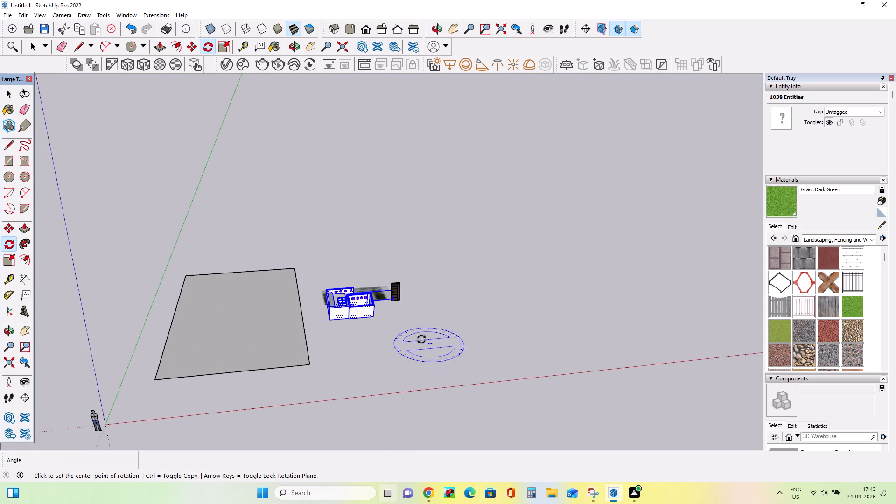
{"action": "scroll", "coordinate": [421, 339], "scroll_direction": "up", "scroll_amount": 10}
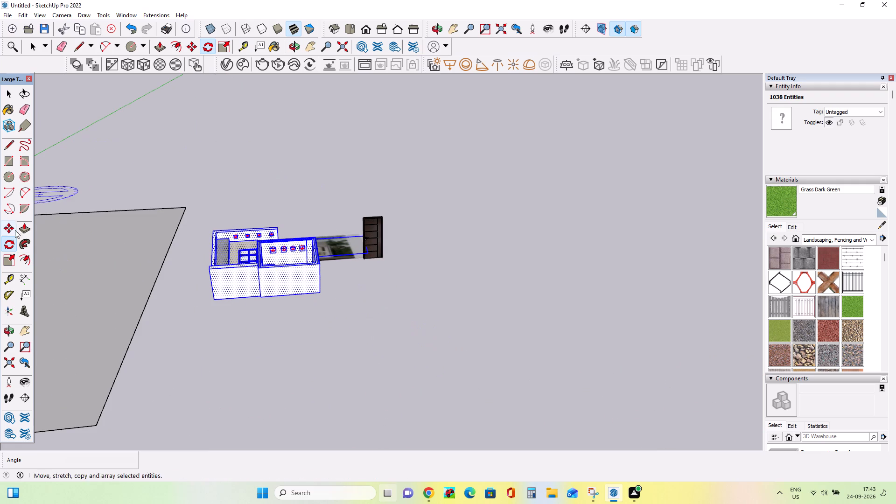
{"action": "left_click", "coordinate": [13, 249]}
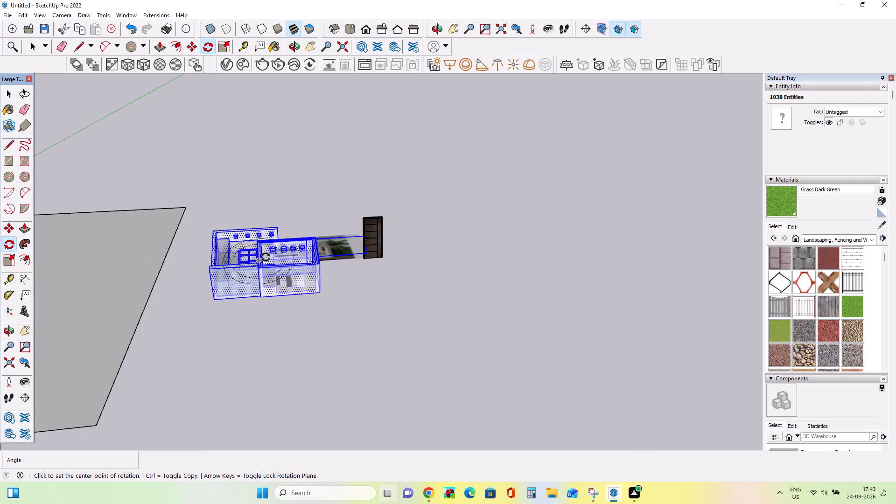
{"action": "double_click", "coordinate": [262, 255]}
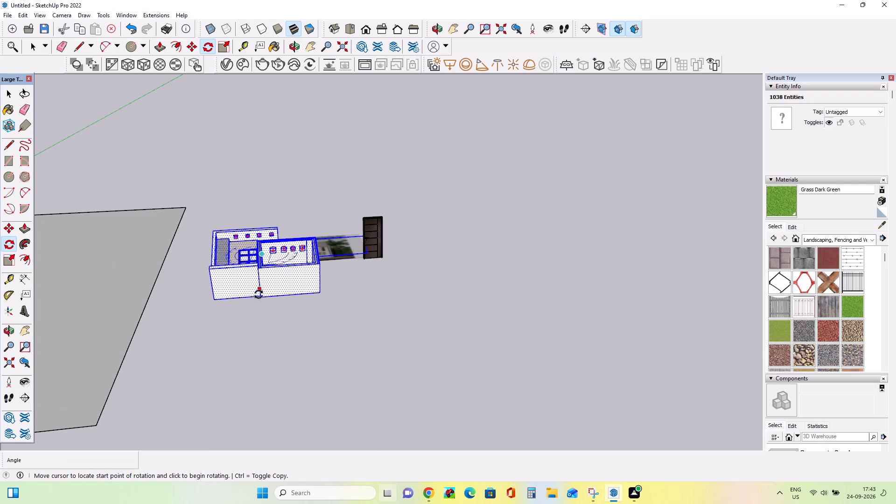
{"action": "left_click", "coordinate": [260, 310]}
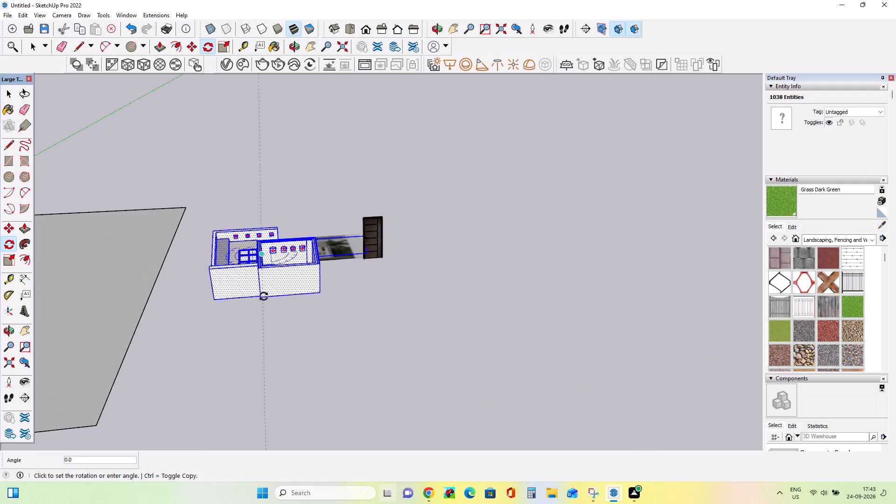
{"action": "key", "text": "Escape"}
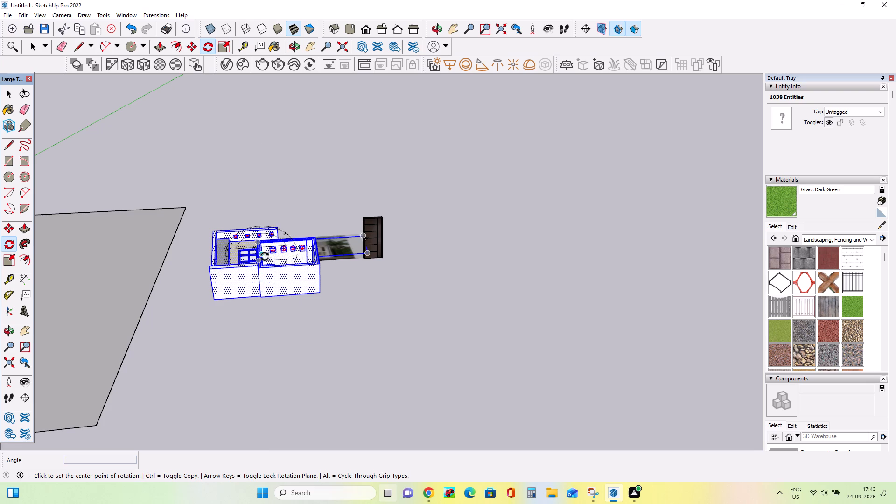
Rotate the selected house by about 95° around the red axis, pivoting at the porch's side wall.
{"action": "scroll", "coordinate": [264, 258], "scroll_direction": "up", "scroll_amount": 9}
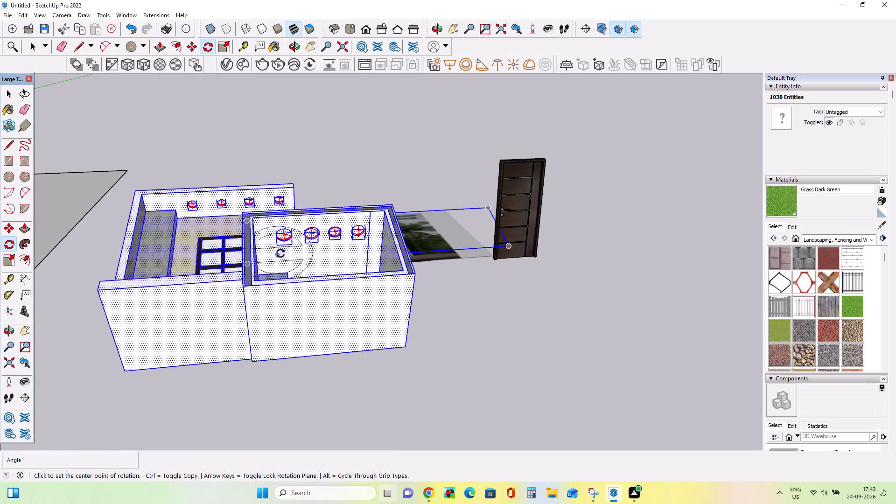
{"action": "middle_click_drag", "start_coordinate": [281, 261], "coordinate": [282, 354]}
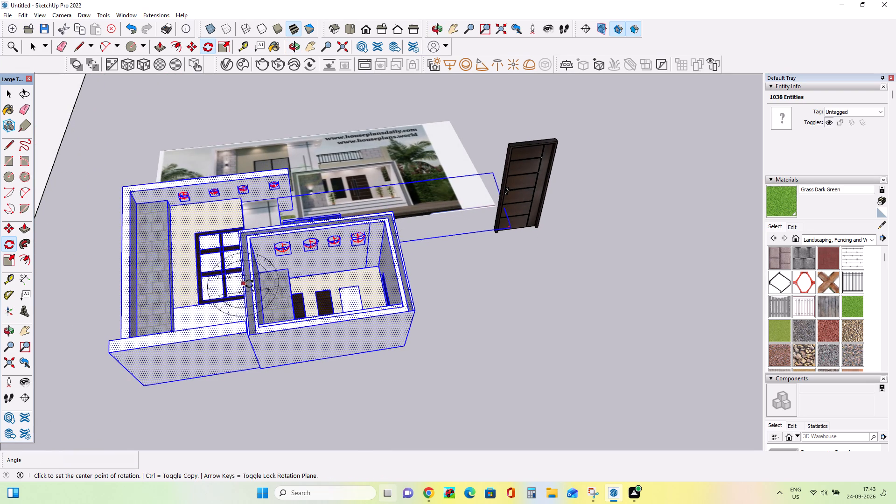
{"action": "middle_click_drag", "start_coordinate": [299, 296], "coordinate": [270, 340]}
{"action": "double_click", "coordinate": [254, 282]}
{"action": "scroll", "coordinate": [256, 305], "scroll_direction": "down", "scroll_amount": 3}
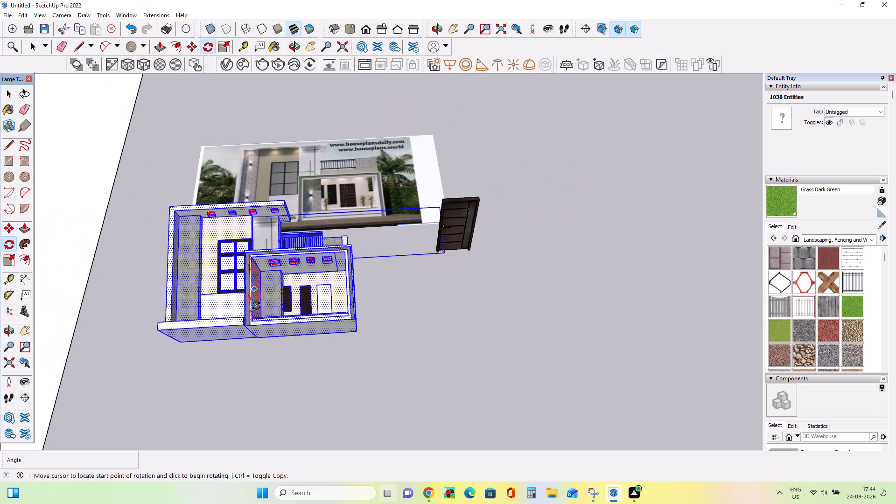
{"action": "scroll", "coordinate": [256, 306], "scroll_direction": "down", "scroll_amount": 13}
{"action": "left_click", "coordinate": [258, 304]}
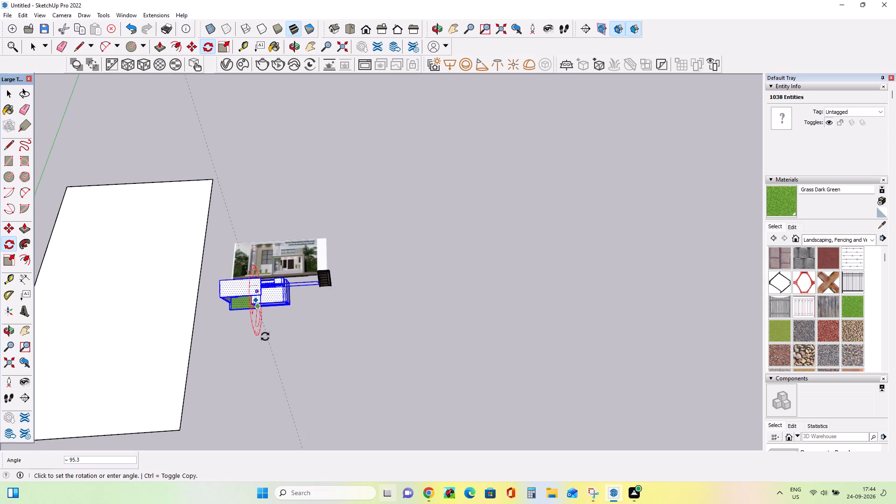
{"action": "left_click", "coordinate": [266, 341]}
Rotate the selected house by another 30° around the red axis, pivoting on the porch's outer side wall.
{"action": "middle_click_drag", "start_coordinate": [270, 343], "coordinate": [300, 165]}
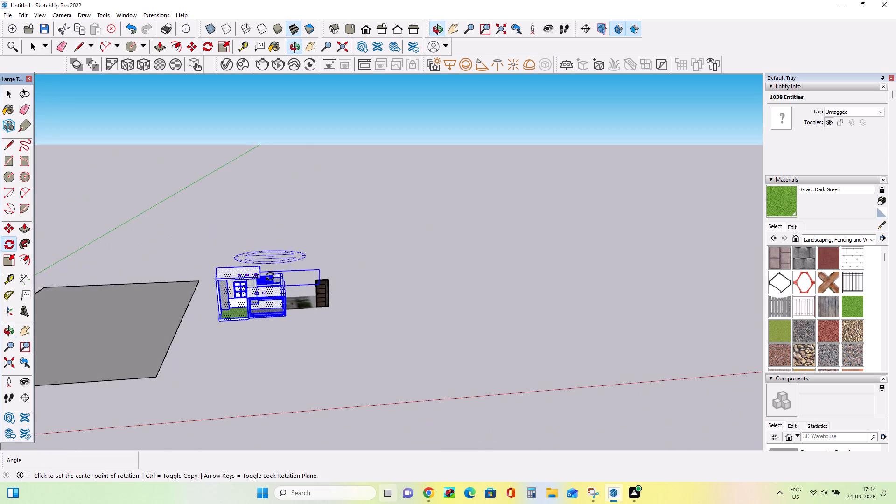
{"action": "middle_click_drag", "start_coordinate": [269, 353], "coordinate": [269, 360]}
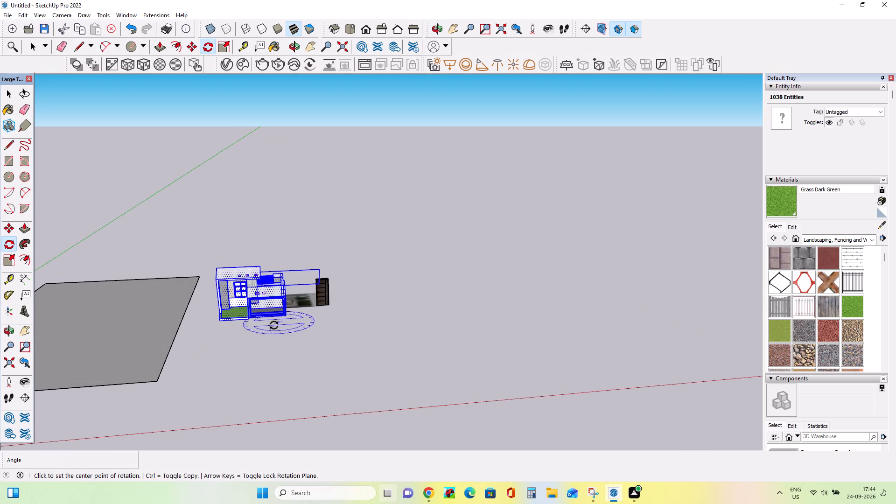
{"action": "scroll", "coordinate": [259, 311], "scroll_direction": "up", "scroll_amount": 10}
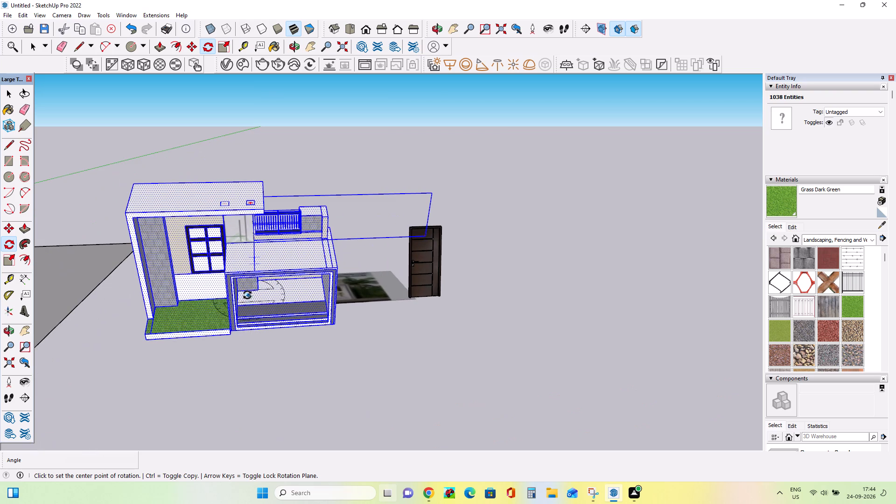
{"action": "middle_click_drag", "start_coordinate": [226, 301], "coordinate": [322, 290]}
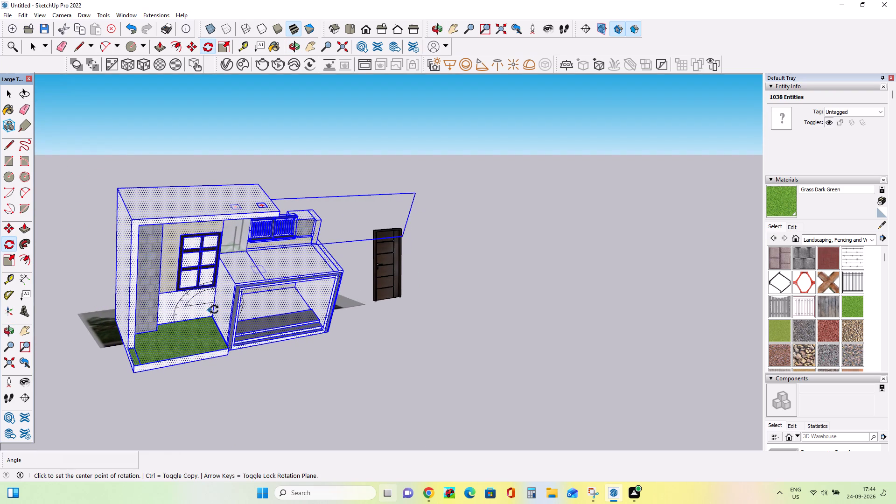
{"action": "left_click", "coordinate": [221, 309]}
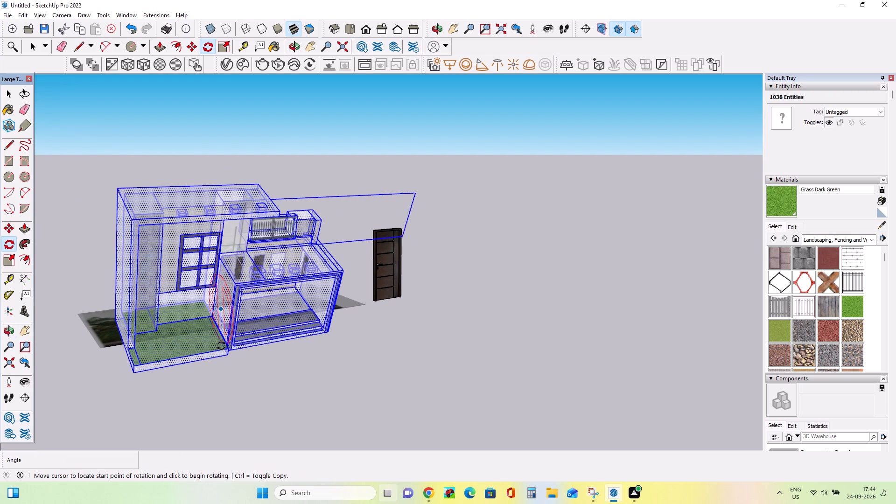
{"action": "middle_click", "coordinate": [221, 346]}
{"action": "left_click", "coordinate": [221, 346]}
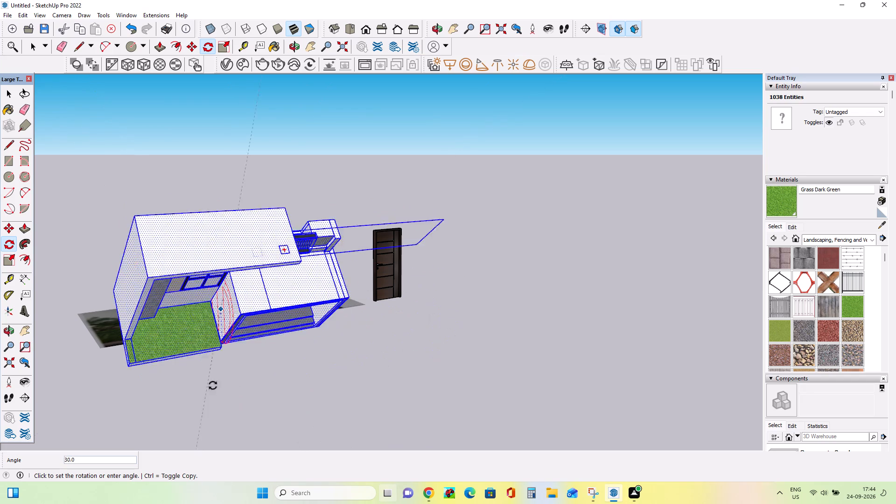
{"action": "scroll", "coordinate": [226, 443], "scroll_direction": "up", "scroll_amount": 1}
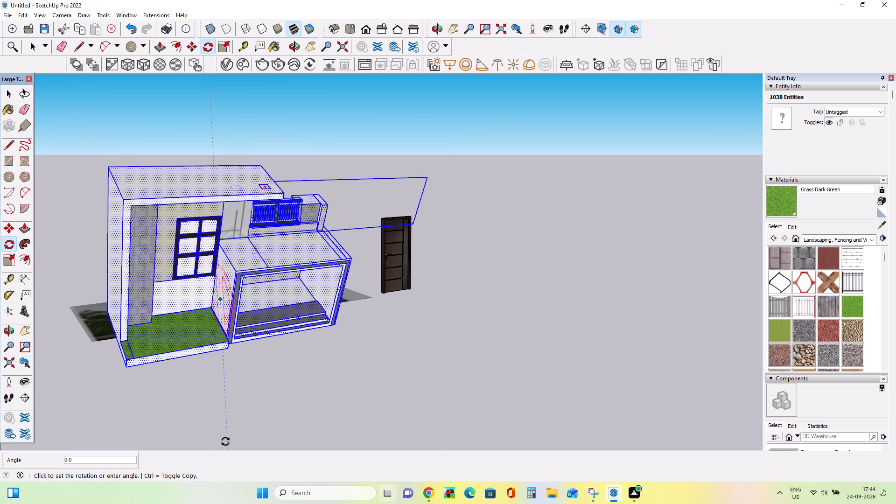
{"action": "scroll", "coordinate": [225, 441], "scroll_direction": "up", "scroll_amount": 4}
{"action": "scroll", "coordinate": [225, 438], "scroll_direction": "down", "scroll_amount": 2}
{"action": "scroll", "coordinate": [224, 436], "scroll_direction": "down", "scroll_amount": 20}
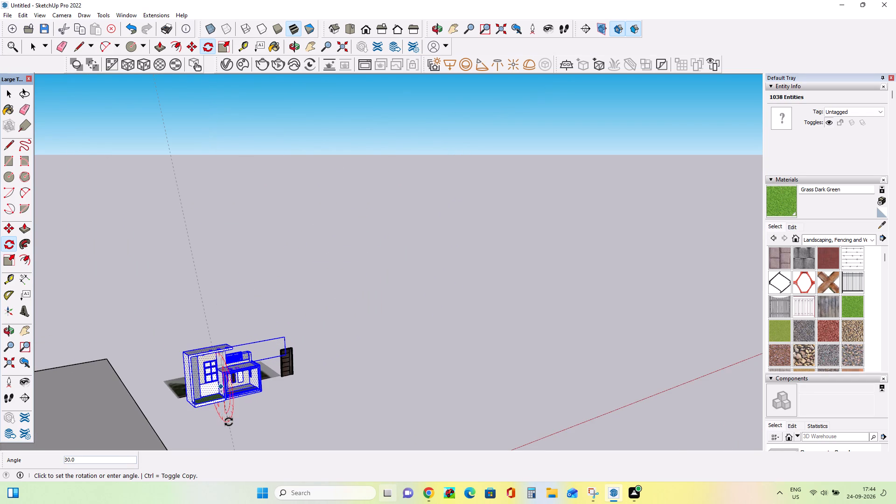
{"action": "left_click", "coordinate": [229, 422]}
Deselect the house, select the standing entrance door by its corner and move it closer to the porch's outer front corner.
{"action": "middle_click_drag", "start_coordinate": [288, 432], "coordinate": [196, 447]}
{"action": "scroll", "coordinate": [255, 374], "scroll_direction": "down", "scroll_amount": 10}
{"action": "scroll", "coordinate": [256, 376], "scroll_direction": "up", "scroll_amount": 8}
{"action": "scroll", "coordinate": [256, 377], "scroll_direction": "down", "scroll_amount": 1}
{"action": "scroll", "coordinate": [256, 377], "scroll_direction": "up", "scroll_amount": 13}
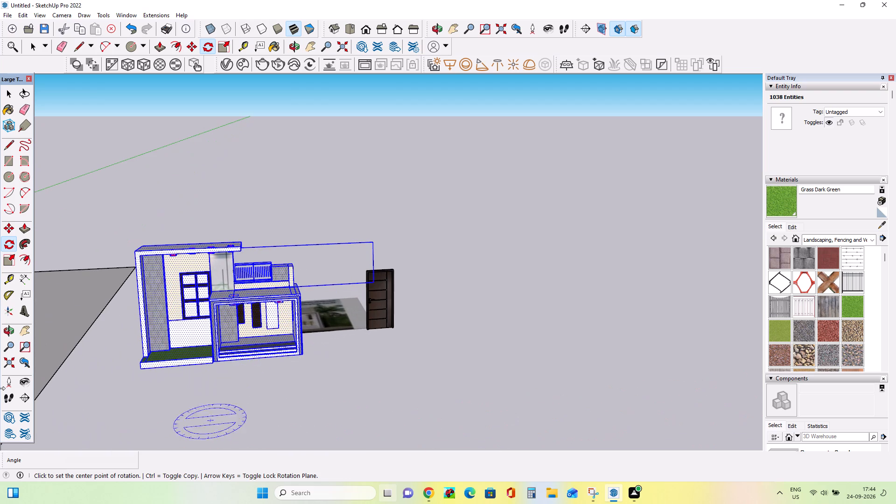
{"action": "left_click", "coordinate": [8, 93]}
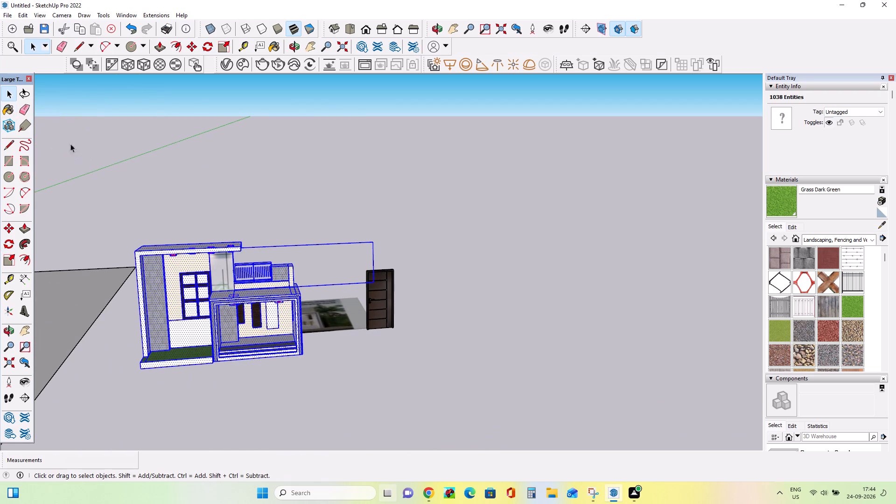
{"action": "left_click", "coordinate": [107, 174]}
{"action": "left_click", "coordinate": [370, 321]}
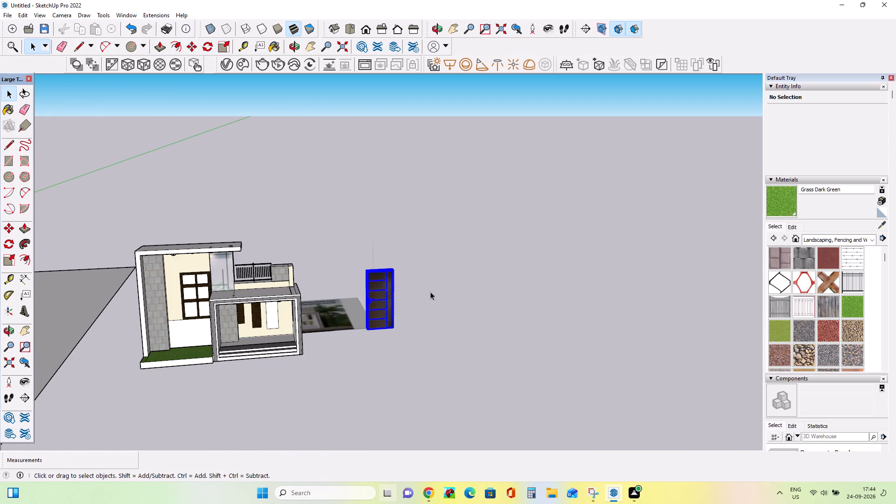
{"action": "scroll", "coordinate": [305, 347], "scroll_direction": "up", "scroll_amount": 6}
{"action": "scroll", "coordinate": [305, 347], "scroll_direction": "down", "scroll_amount": 4}
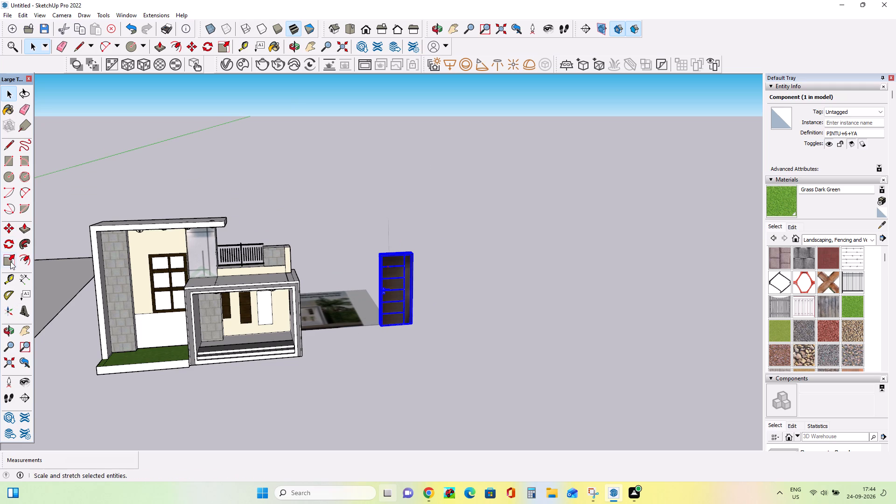
{"action": "left_click", "coordinate": [10, 230]}
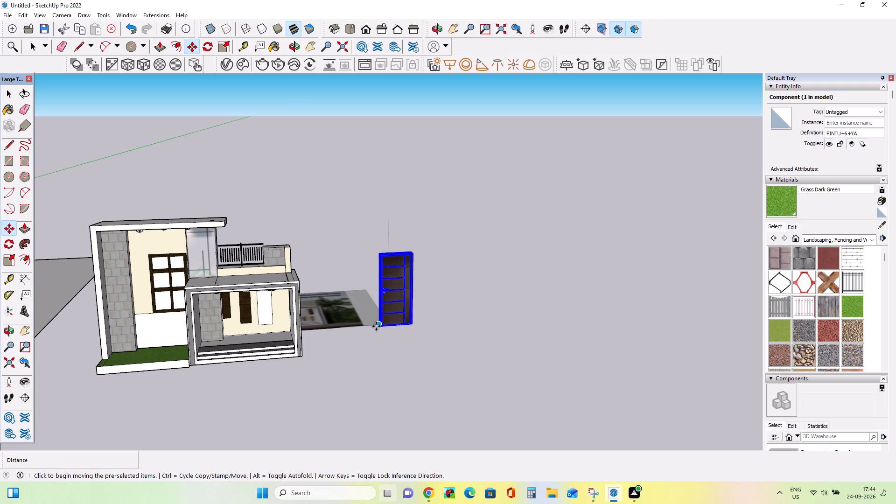
{"action": "left_click", "coordinate": [381, 326]}
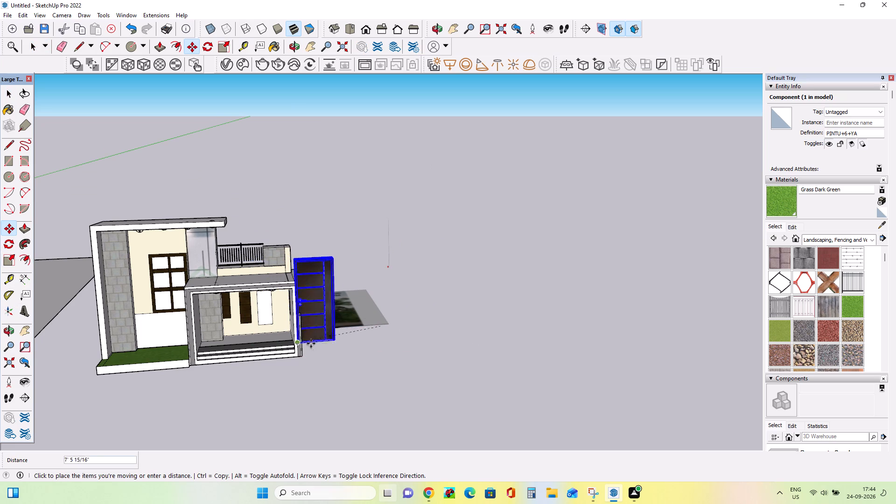
{"action": "left_click", "coordinate": [343, 366]}
Scale the entrance door down uniformly to about 0.60.
{"action": "left_click", "coordinate": [6, 241]}
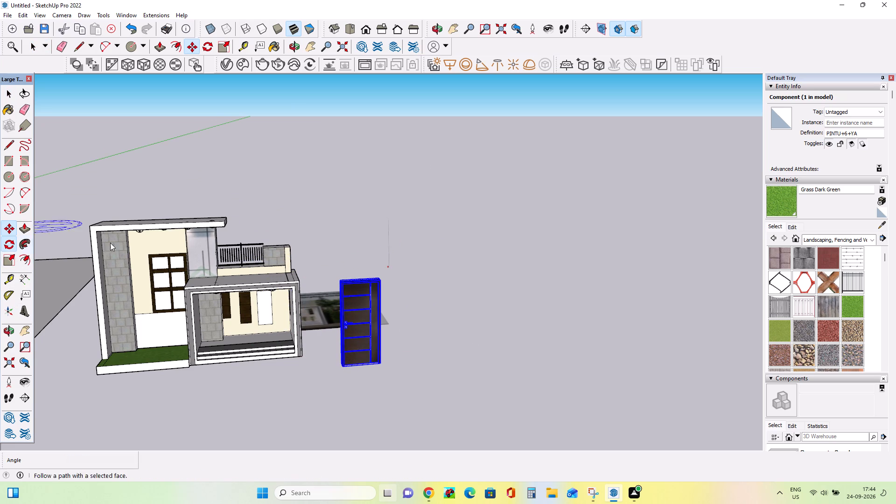
{"action": "left_click", "coordinate": [7, 257]}
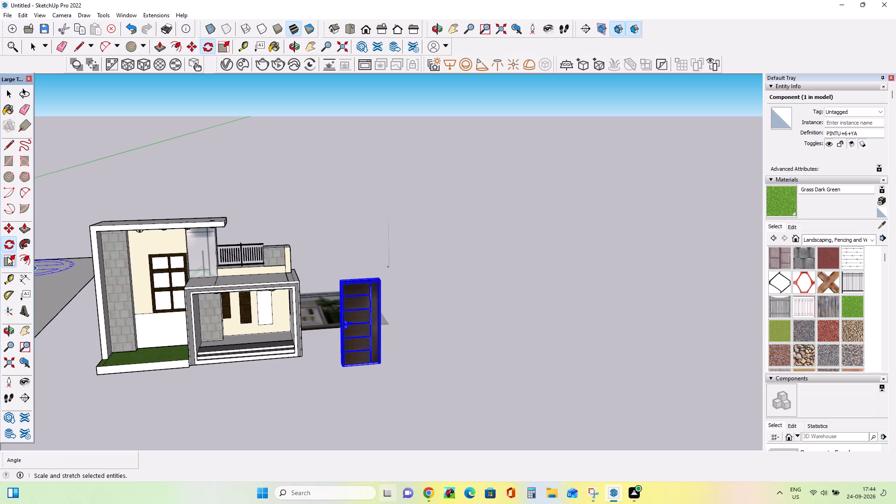
{"action": "left_click", "coordinate": [379, 274]}
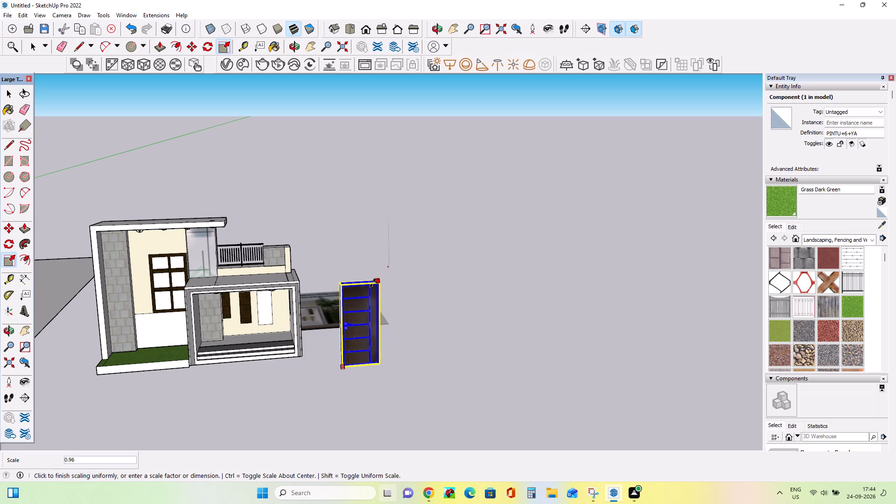
{"action": "left_click", "coordinate": [366, 314]}
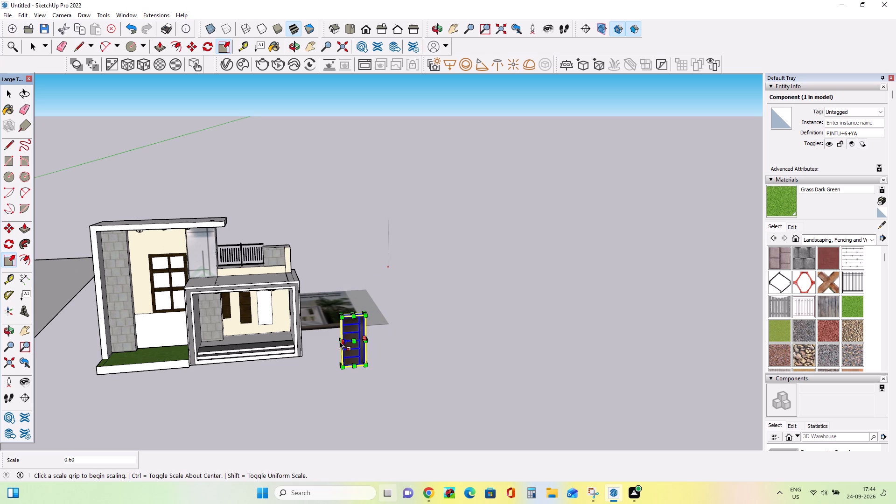
Scale the door to 0.80 in width, about 0.79 in height and about 0.11 in thickness.
{"action": "scroll", "coordinate": [344, 343], "scroll_direction": "up", "scroll_amount": 8}
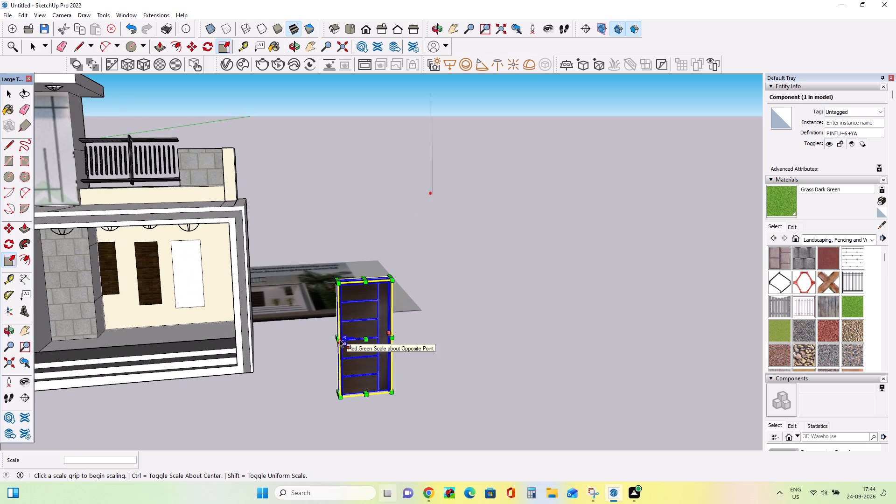
{"action": "left_click", "coordinate": [338, 338]}
{"action": "left_click", "coordinate": [350, 340]}
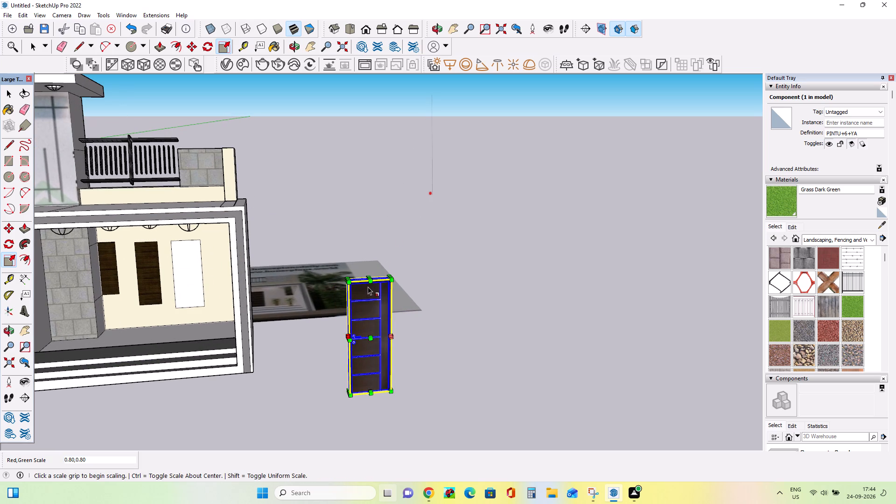
{"action": "left_click", "coordinate": [369, 274]}
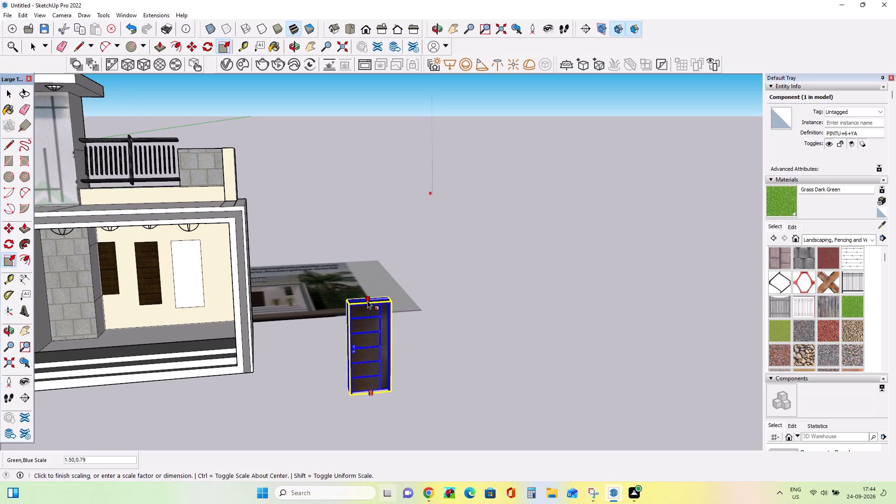
{"action": "left_click", "coordinate": [367, 301]}
{"action": "left_click", "coordinate": [371, 351]}
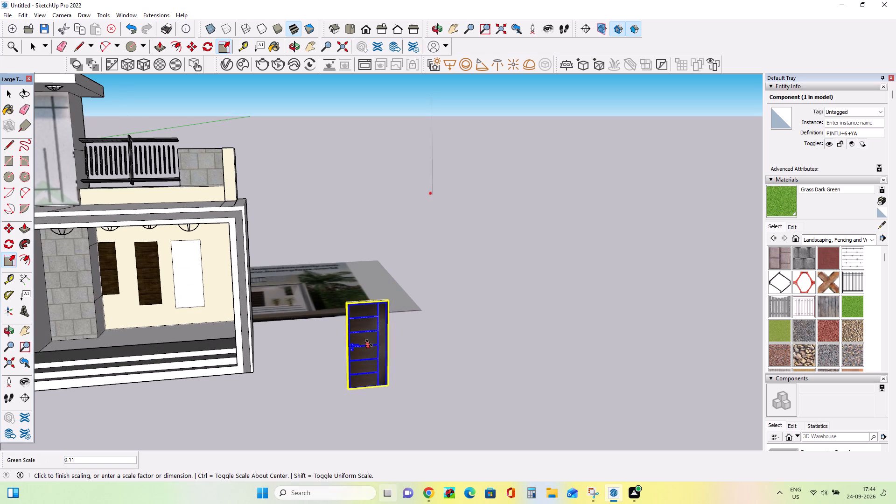
{"action": "left_click", "coordinate": [369, 343]}
Move the resized door by its bottom corner onto the white door panel on the porch's back wall.
{"action": "left_click", "coordinate": [11, 230]}
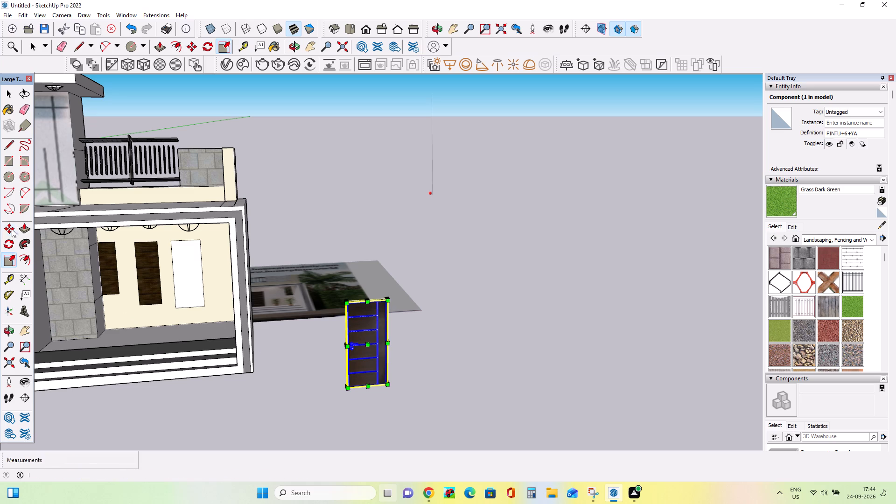
{"action": "left_click", "coordinate": [348, 386]}
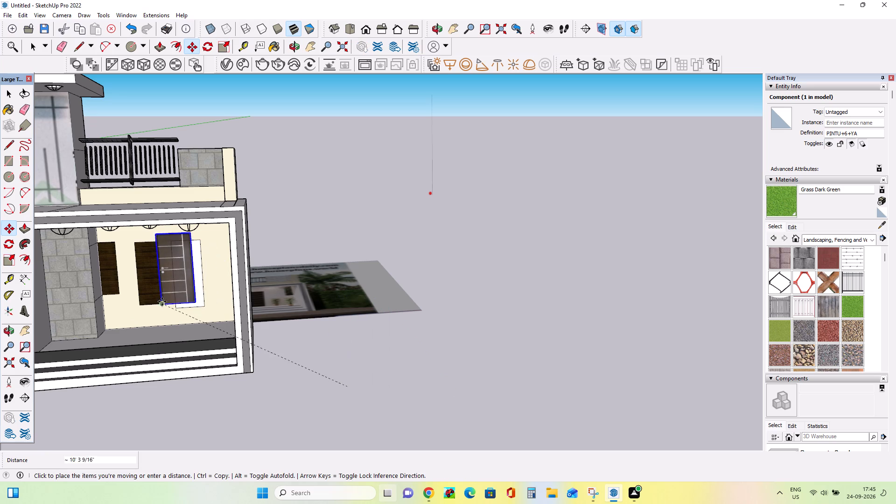
{"action": "left_click", "coordinate": [179, 306]}
Examine the upright house front and the fit of the door in the porch's back wall.
{"action": "scroll", "coordinate": [184, 307], "scroll_direction": "down", "scroll_amount": 10}
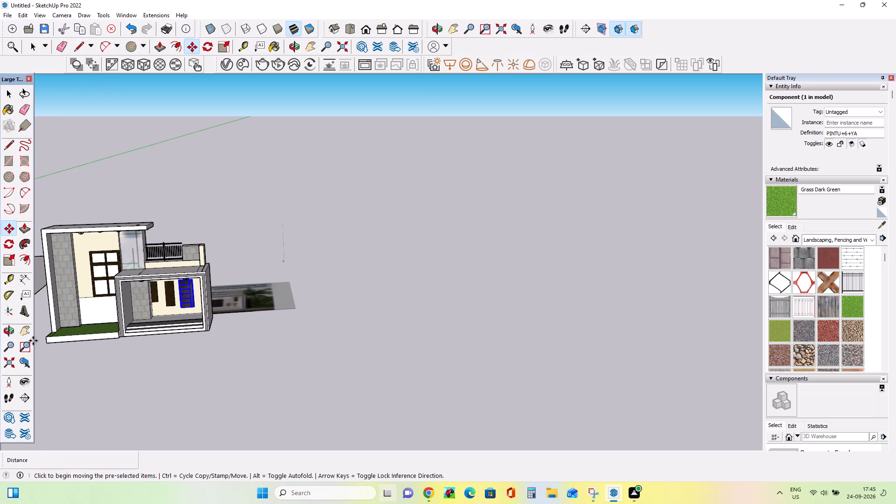
{"action": "left_click", "coordinate": [28, 330]}
{"action": "left_click_drag", "start_coordinate": [128, 343], "coordinate": [314, 392]}
{"action": "scroll", "coordinate": [260, 396], "scroll_direction": "up", "scroll_amount": 8}
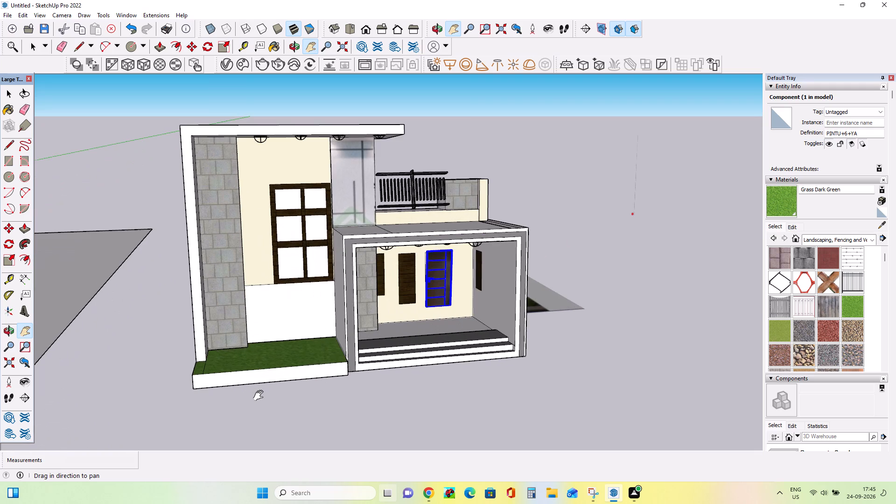
{"action": "middle_click_drag", "start_coordinate": [272, 397], "coordinate": [247, 401]}
{"action": "left_click", "coordinate": [372, 357]}
{"action": "left_click_drag", "start_coordinate": [372, 358], "coordinate": [371, 391]}
{"action": "middle_click", "coordinate": [411, 395]}
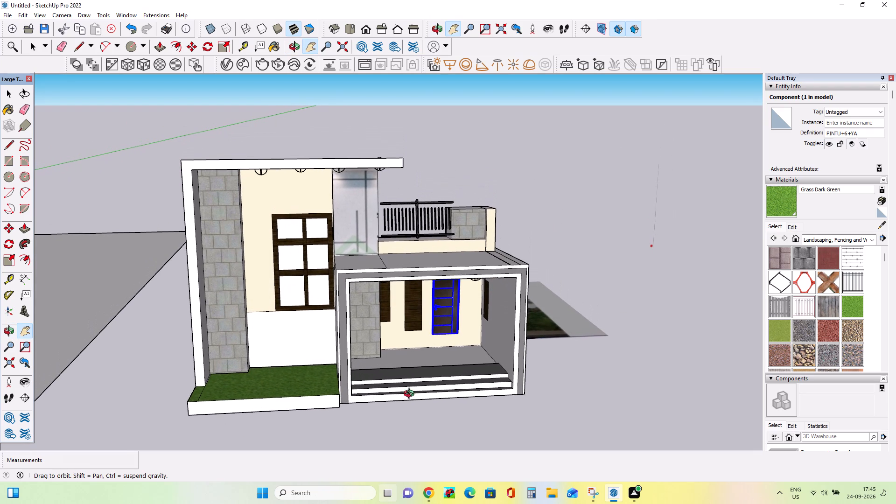
{"action": "middle_click_drag", "start_coordinate": [412, 391], "coordinate": [411, 375]}
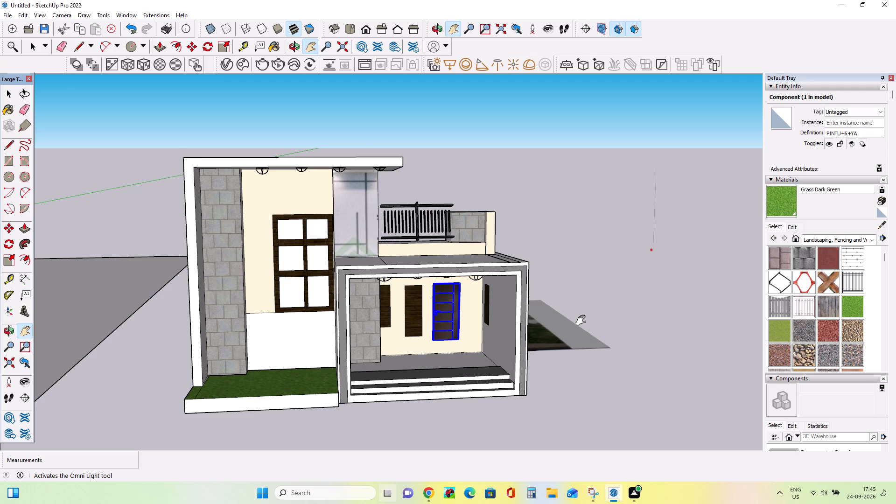
{"action": "scroll", "coordinate": [583, 321], "scroll_direction": "up", "scroll_amount": 1}
Switch to the Snipping Tool and close its leftover screenshot window.
{"action": "left_click", "coordinate": [586, 494]}
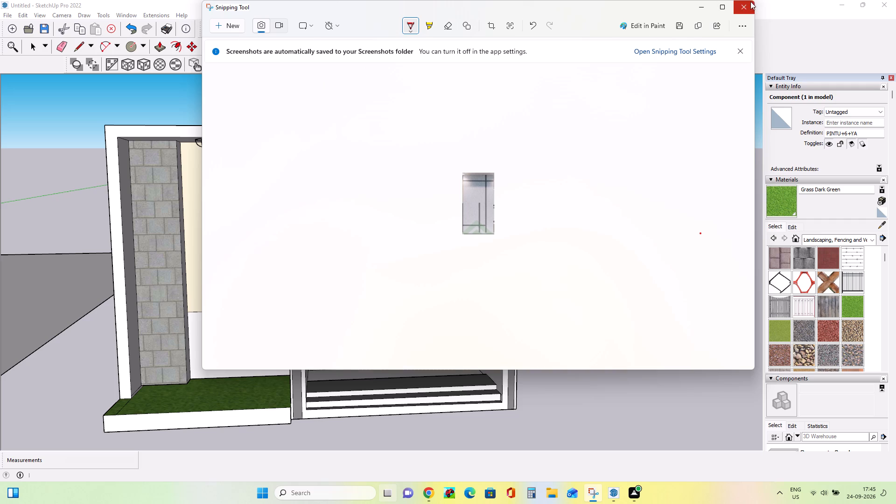
{"action": "left_click", "coordinate": [741, 8]}
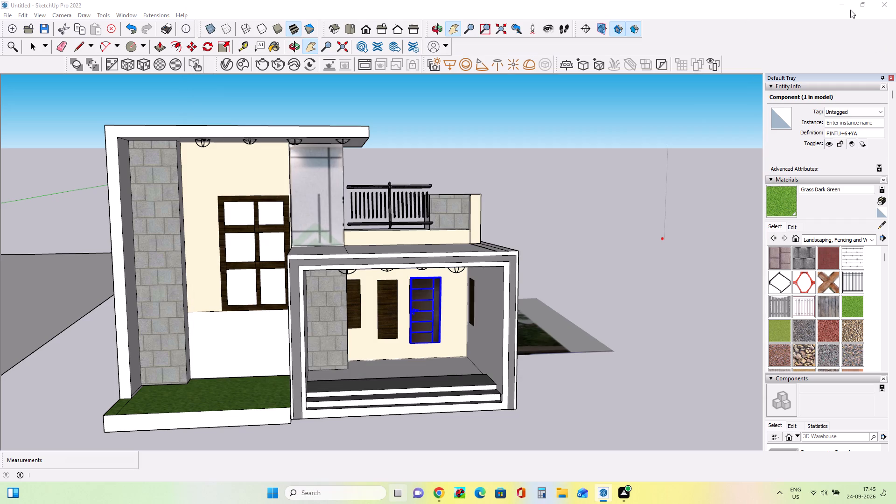
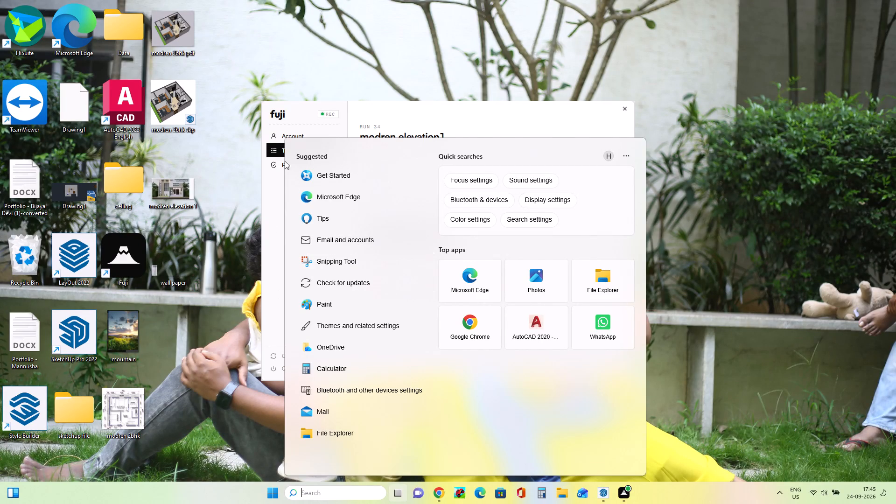
Open the "modren elevation 1" reference image from the desktop in Photos and enlarge it to fill the screen.
{"action": "double_click", "coordinate": [180, 189]}
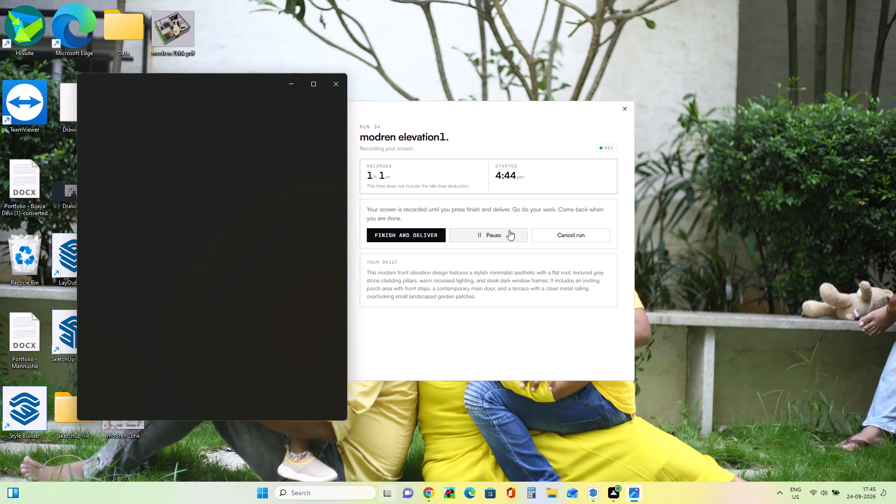
{"action": "left_click", "coordinate": [312, 84]}
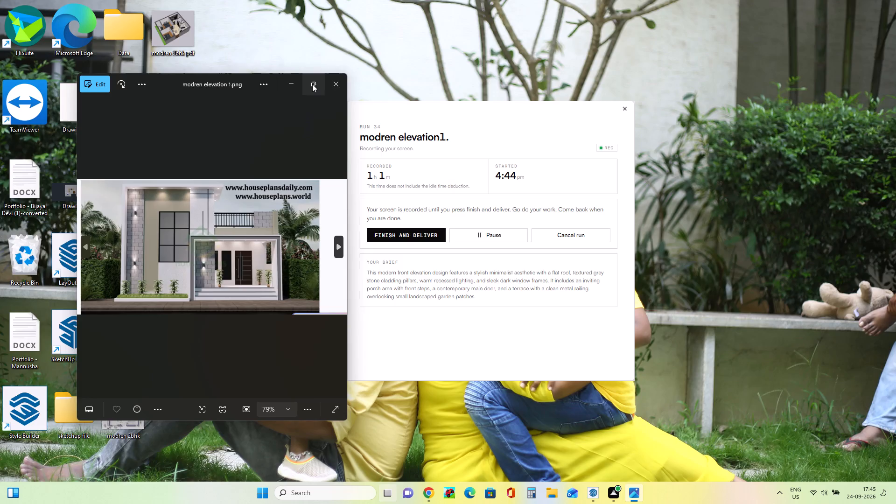
{"action": "scroll", "coordinate": [413, 249], "scroll_direction": "up", "scroll_amount": 10}
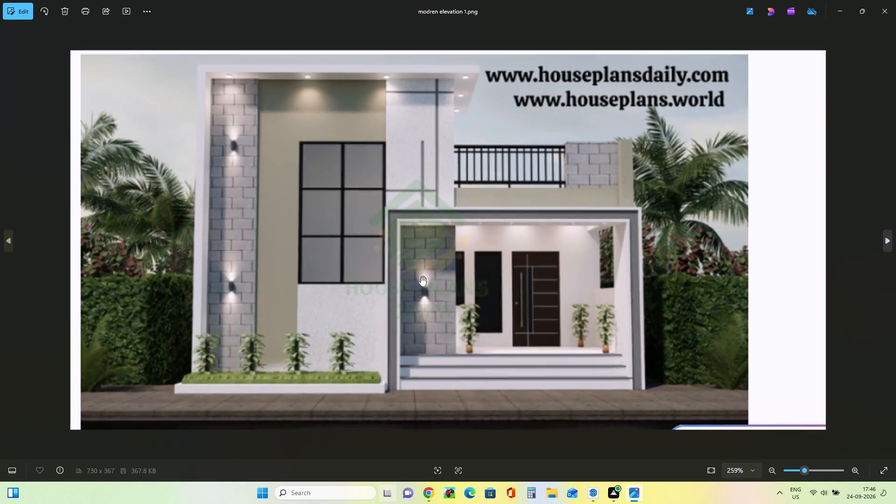
{"action": "middle_click_drag", "start_coordinate": [413, 317], "coordinate": [448, 344]}
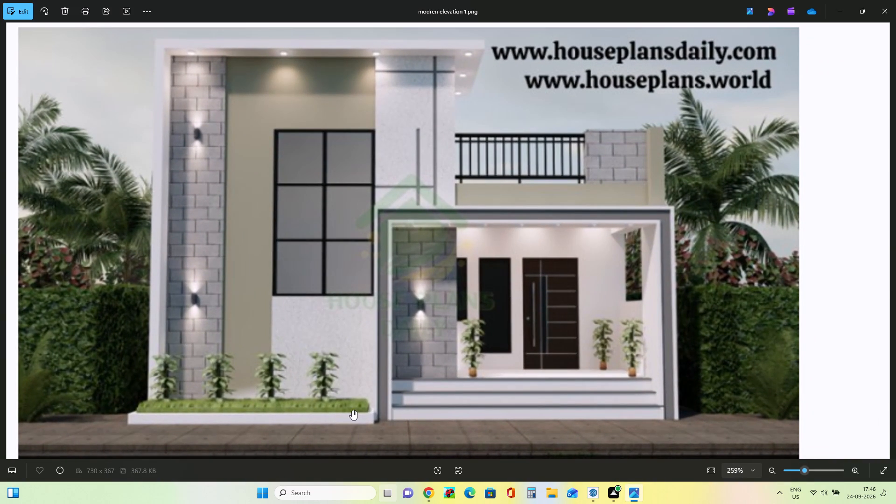
Capture a rectangular snip of the white textured wall area directly below the large black-framed window, using Snipping Tool.
{"action": "left_click", "coordinate": [356, 496]}
{"action": "left_click", "coordinate": [322, 263]}
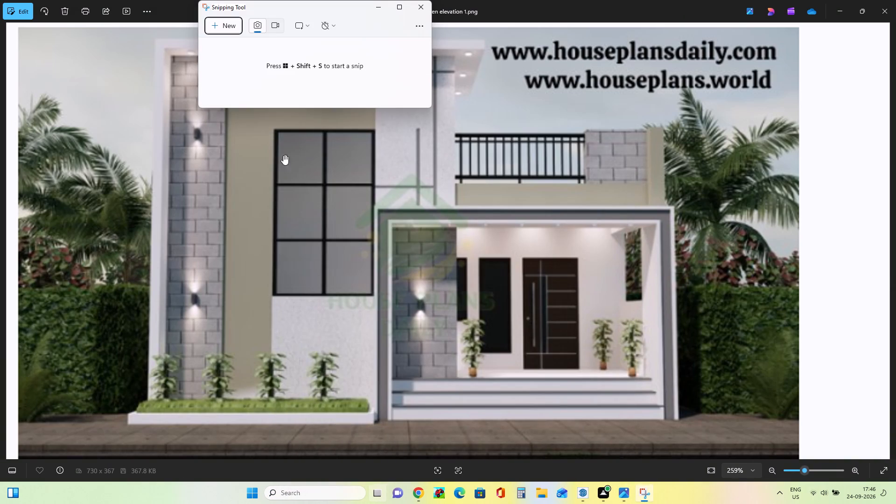
{"action": "left_click", "coordinate": [231, 26]}
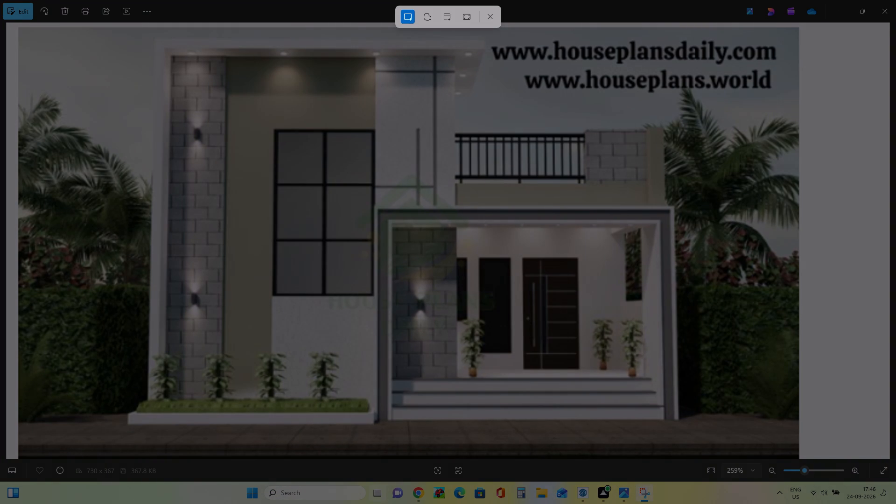
{"action": "left_click_drag", "start_coordinate": [373, 297], "coordinate": [314, 334]}
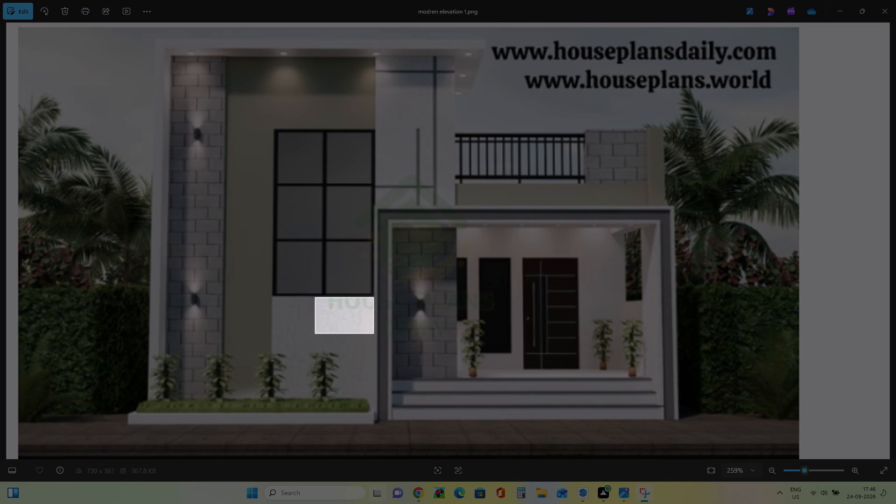
{"action": "left_click_drag", "start_coordinate": [314, 334], "coordinate": [269, 350]}
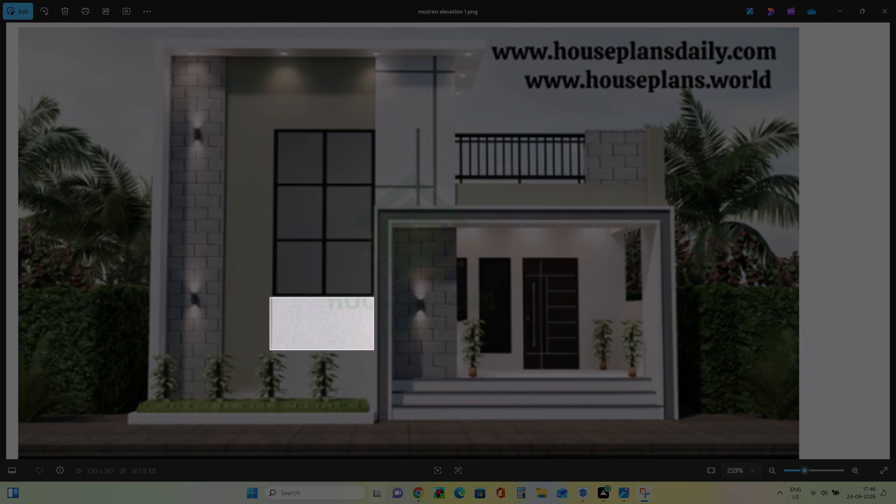
{"action": "left_click_drag", "start_coordinate": [269, 350], "coordinate": [272, 350]}
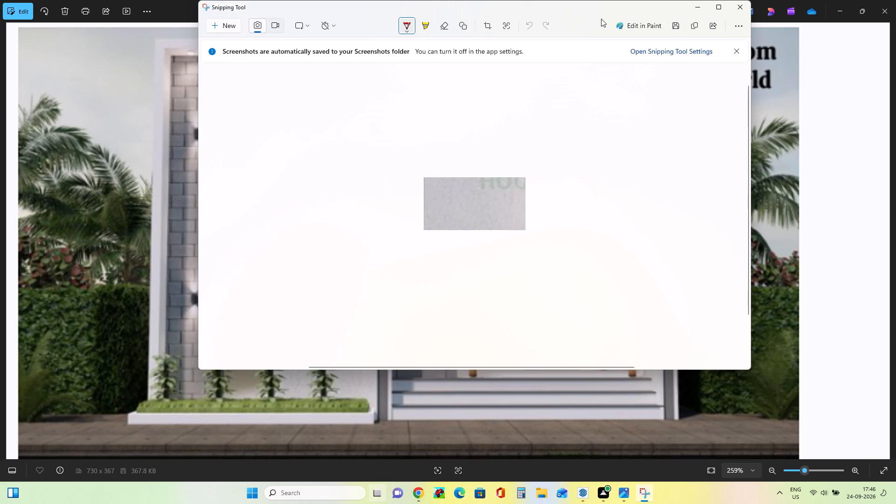
Save the wall texture snip to the Desktop as a PNG named 11 and minimize the Snipping Tool window.
{"action": "left_click", "coordinate": [678, 30]}
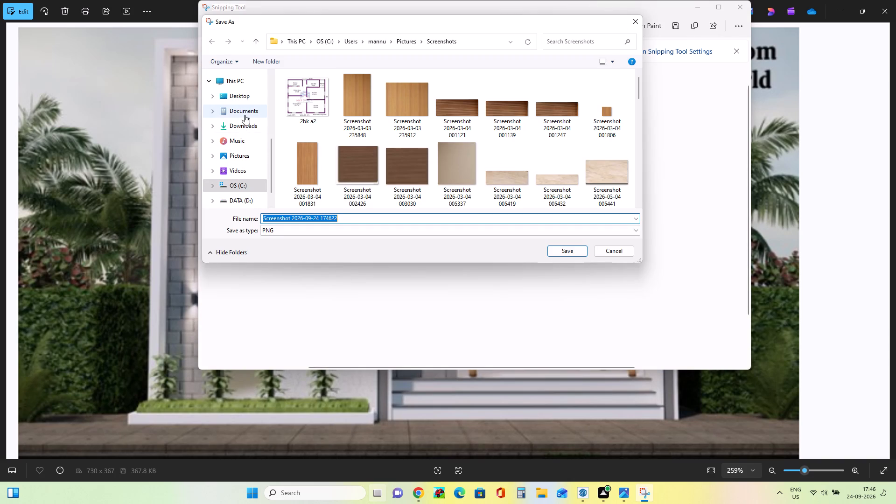
{"action": "left_click", "coordinate": [246, 99]}
{"action": "left_click", "coordinate": [347, 217]}
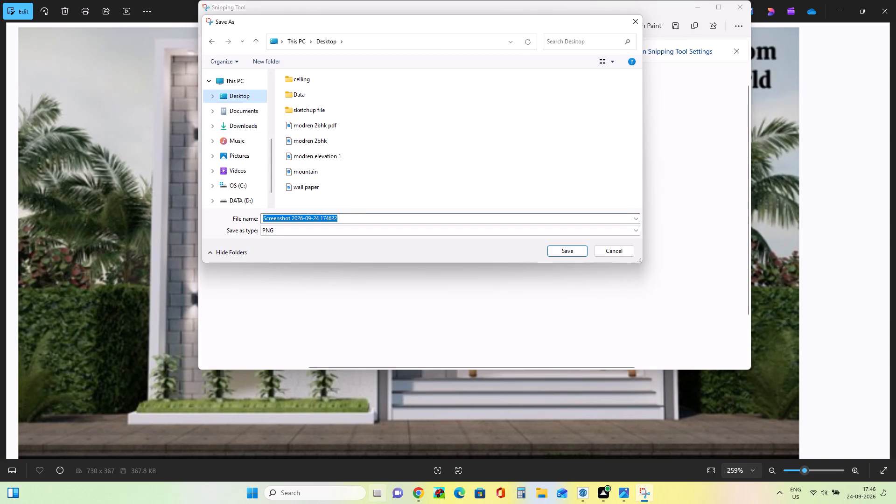
{"action": "type", "text": "11"}
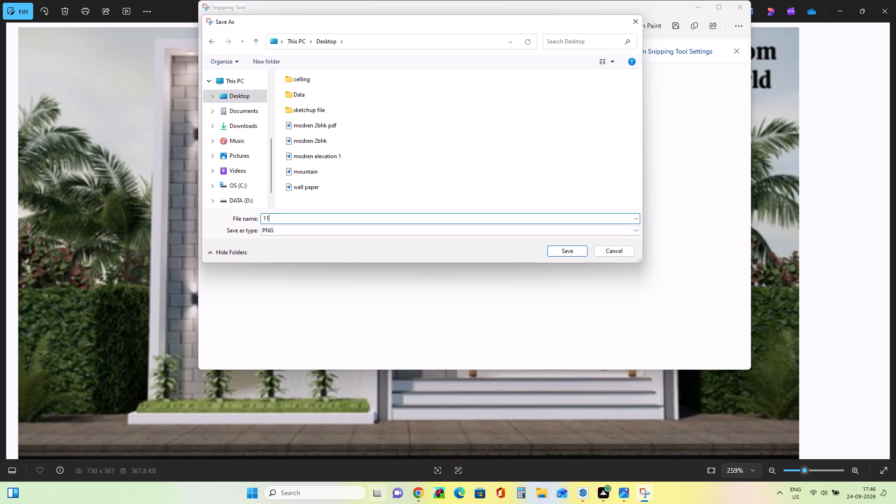
{"action": "left_click", "coordinate": [574, 252]}
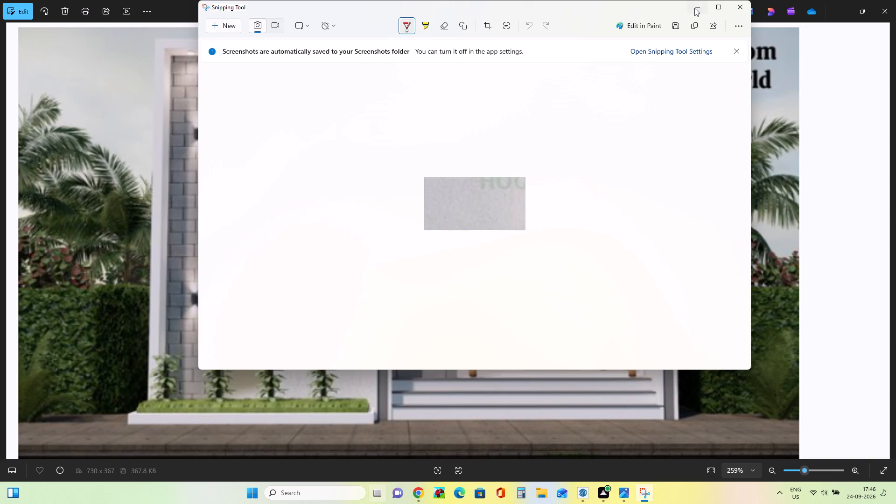
{"action": "left_click", "coordinate": [695, 8]}
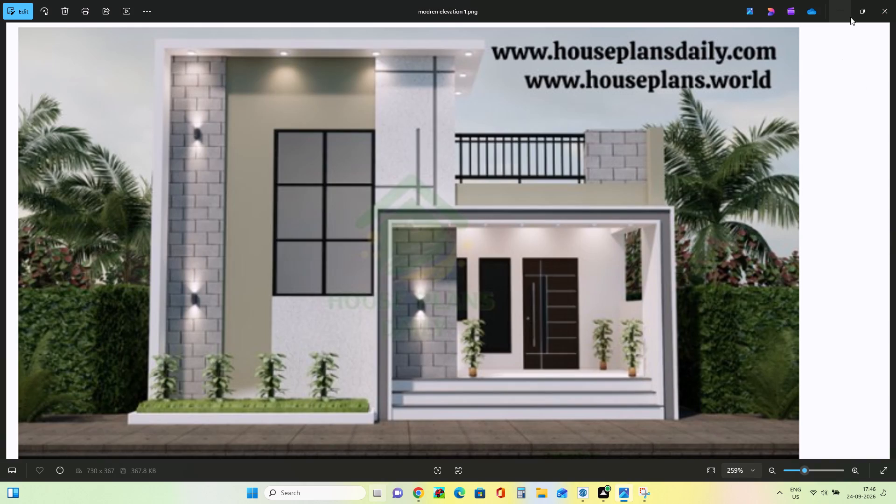
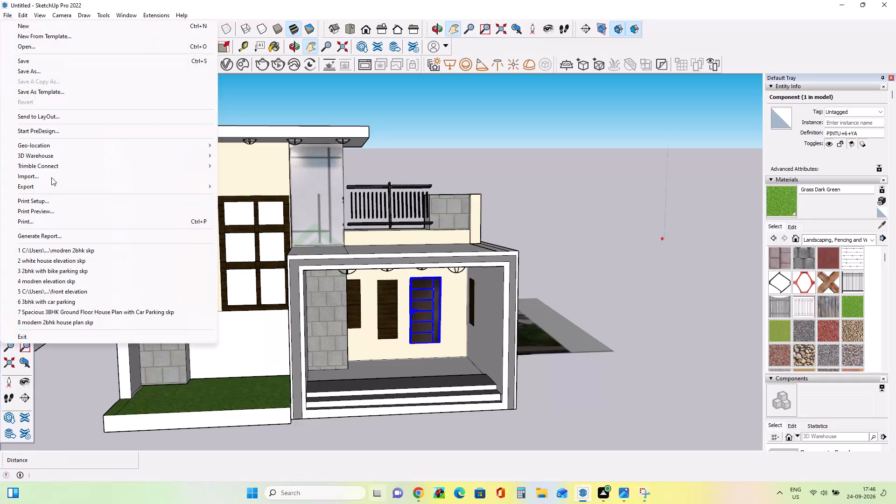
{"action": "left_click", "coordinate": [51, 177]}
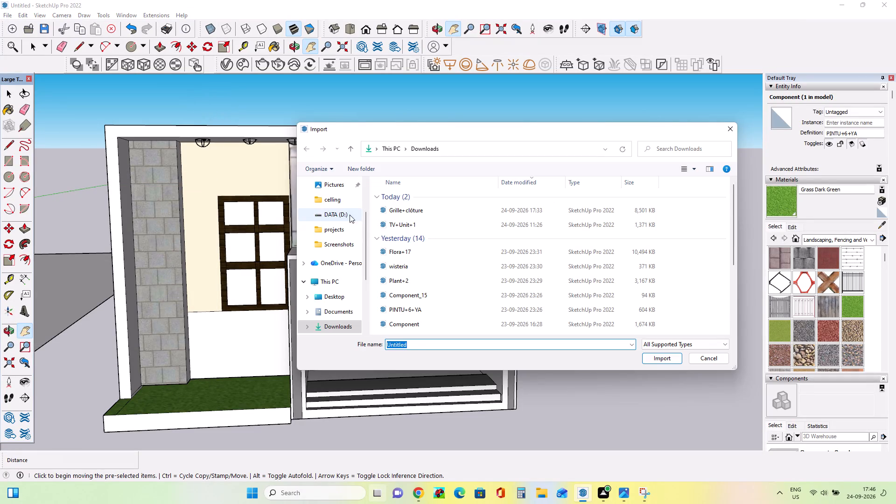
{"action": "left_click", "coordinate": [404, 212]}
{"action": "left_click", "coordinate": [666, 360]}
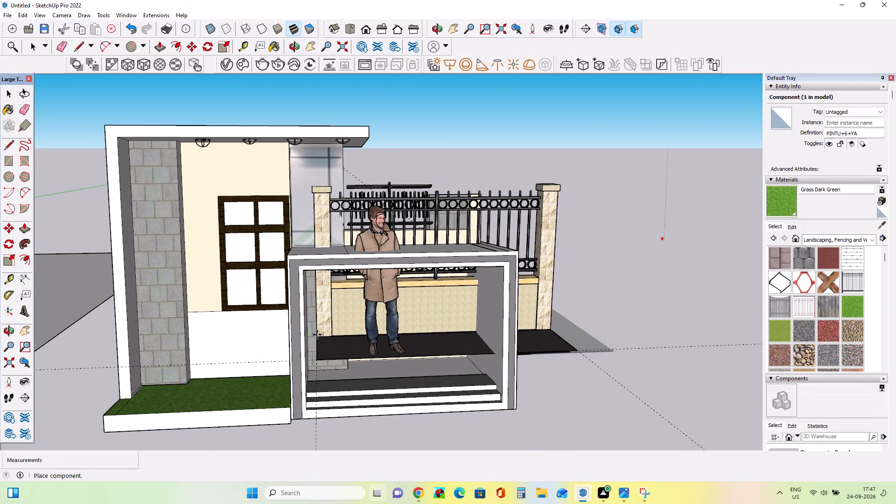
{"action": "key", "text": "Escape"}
Import the image 11 from the Desktop and place it from the lower corner of the wall below the large window, up to the window's bottom edge.
{"action": "left_click", "coordinate": [10, 16]}
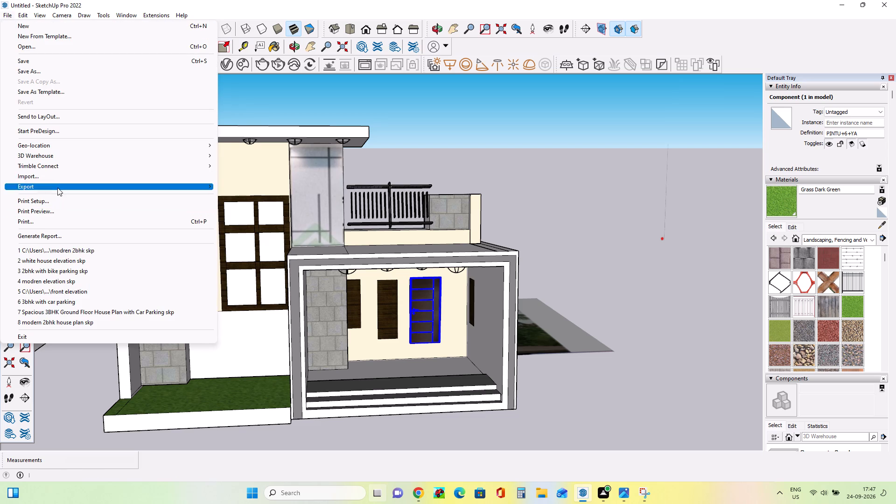
{"action": "left_click", "coordinate": [61, 173]}
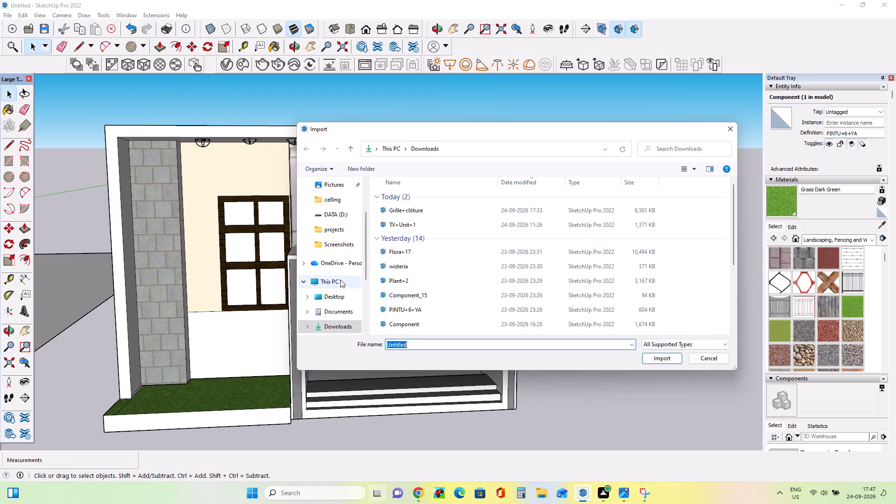
{"action": "left_click", "coordinate": [343, 300]}
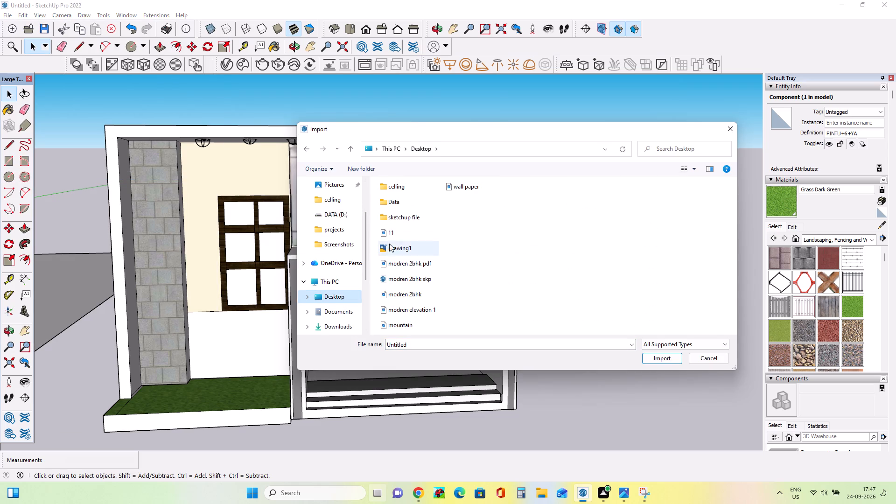
{"action": "left_click", "coordinate": [396, 236]}
{"action": "left_click", "coordinate": [673, 393]}
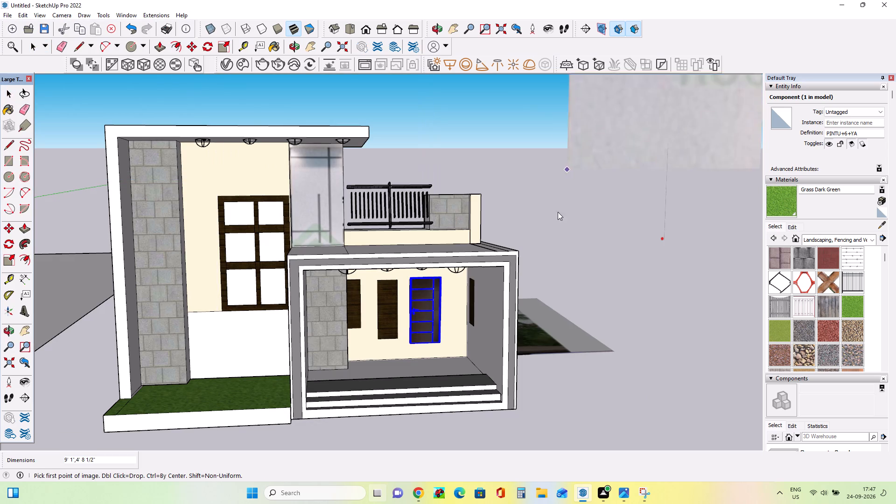
{"action": "left_click", "coordinate": [191, 376]}
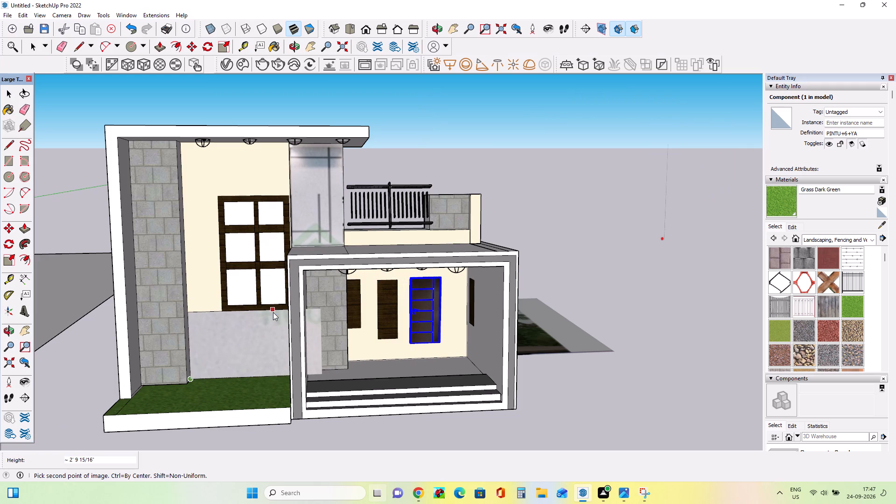
{"action": "left_click", "coordinate": [273, 312]}
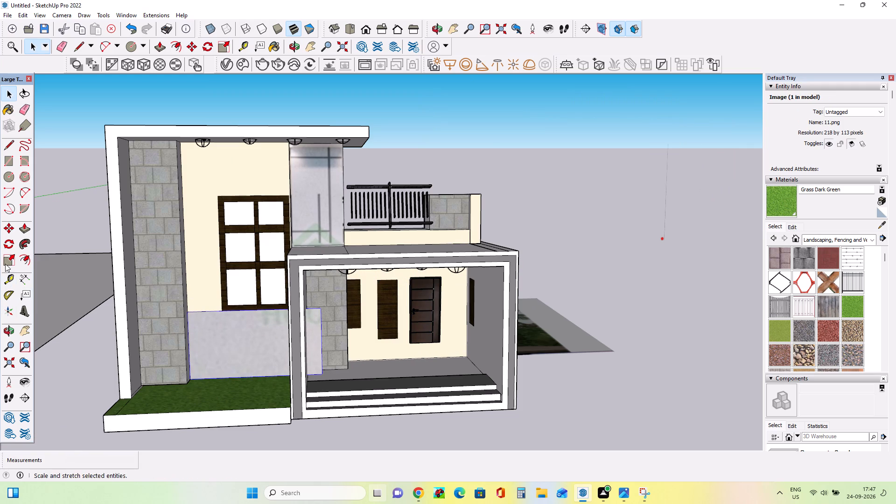
Scale the wall texture image along the red axis to about 0.79 so it fits the wall beside the porch, and deselect it.
{"action": "left_click", "coordinate": [11, 264]}
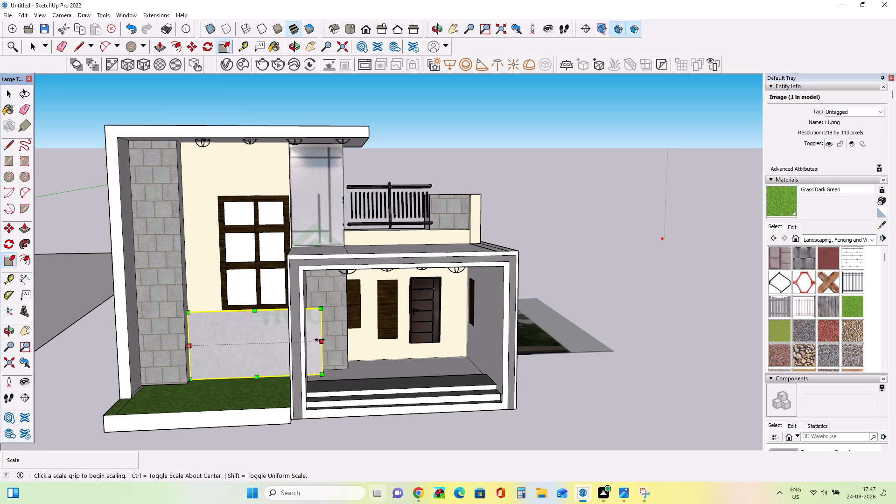
{"action": "left_click", "coordinate": [320, 340]}
{"action": "middle_click_drag", "start_coordinate": [287, 341], "coordinate": [296, 343]}
{"action": "middle_click_drag", "start_coordinate": [306, 346], "coordinate": [330, 352]}
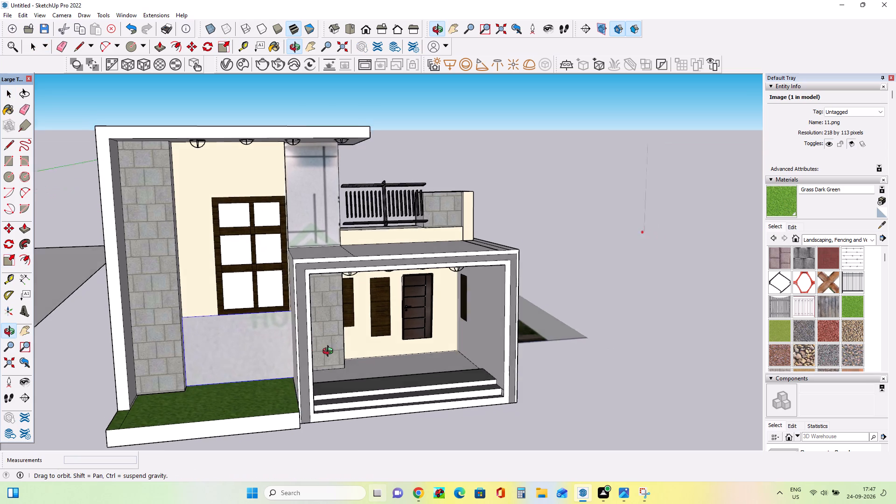
{"action": "middle_click_drag", "start_coordinate": [330, 352], "coordinate": [350, 353]}
{"action": "left_click", "coordinate": [292, 351]}
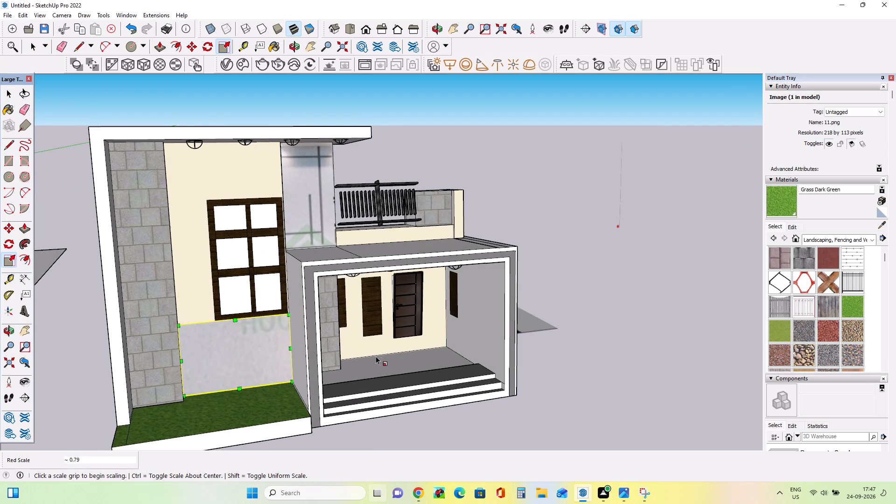
{"action": "middle_click_drag", "start_coordinate": [411, 355], "coordinate": [347, 375]}
{"action": "scroll", "coordinate": [347, 375], "scroll_direction": "down", "scroll_amount": 2}
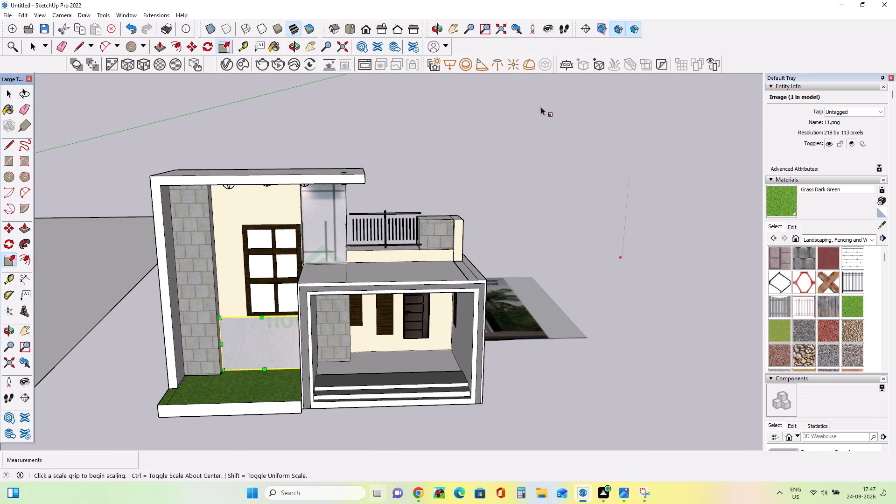
{"action": "left_click", "coordinate": [7, 96]}
{"action": "left_click", "coordinate": [144, 157]}
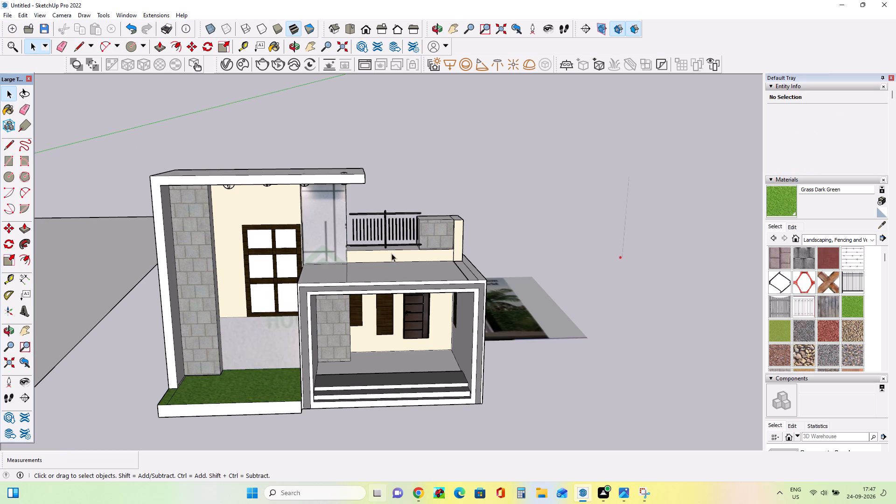
Scale the wall paper image behind the balcony railing uniformly to about 0.96.
{"action": "middle_click_drag", "start_coordinate": [556, 300], "coordinate": [542, 267]}
{"action": "scroll", "coordinate": [395, 234], "scroll_direction": "up", "scroll_amount": 5}
{"action": "left_click", "coordinate": [412, 234]}
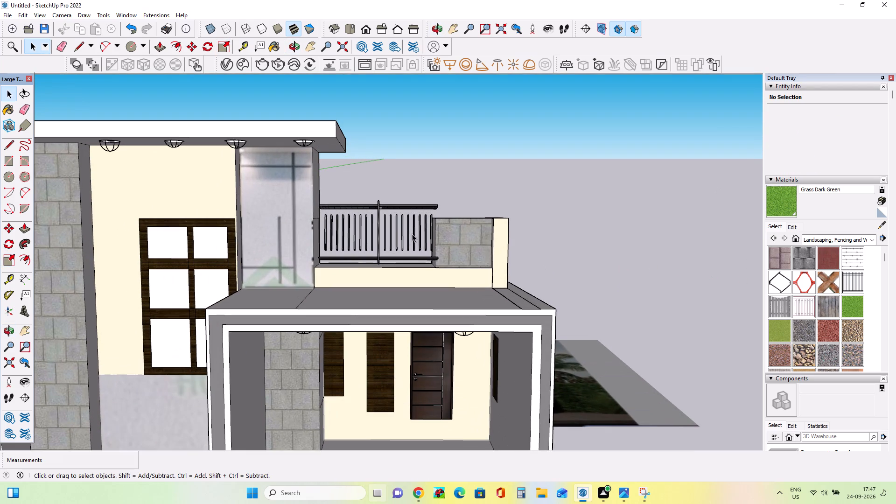
{"action": "scroll", "coordinate": [376, 248], "scroll_direction": "down", "scroll_amount": 9}
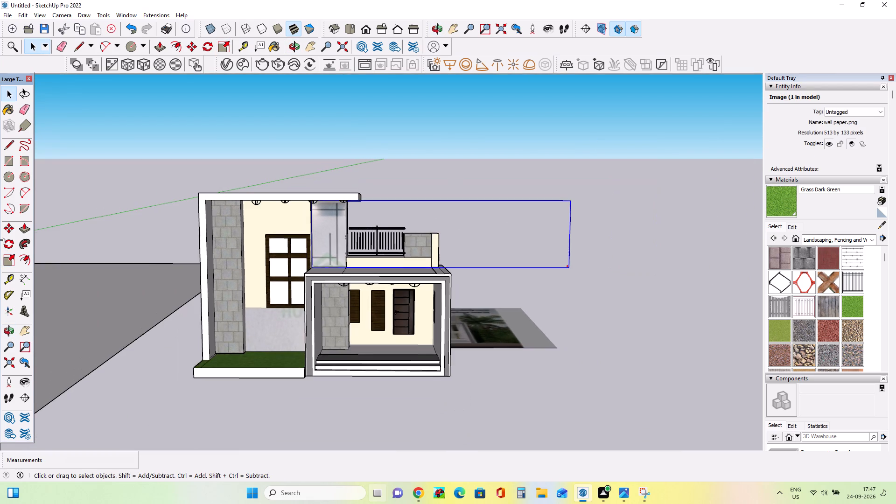
{"action": "left_click", "coordinate": [11, 260]}
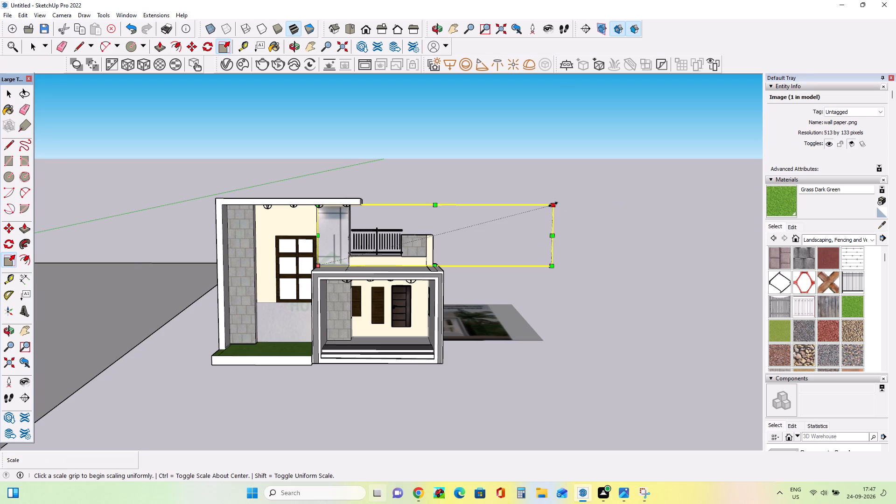
{"action": "left_click_drag", "start_coordinate": [553, 204], "coordinate": [543, 209]}
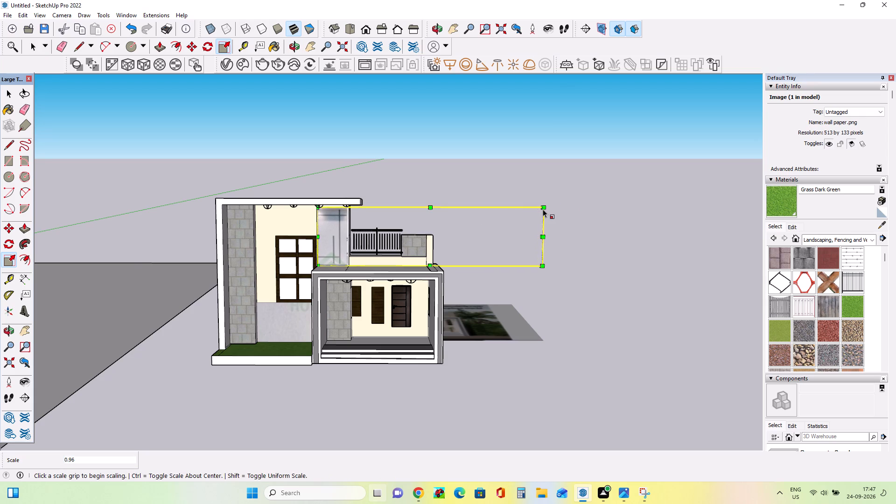
{"action": "key", "text": "Escape"}
Scale the balcony railing group along the green and blue axes to about 0.50 and 0.81, and deselect it.
{"action": "left_click", "coordinate": [393, 241]}
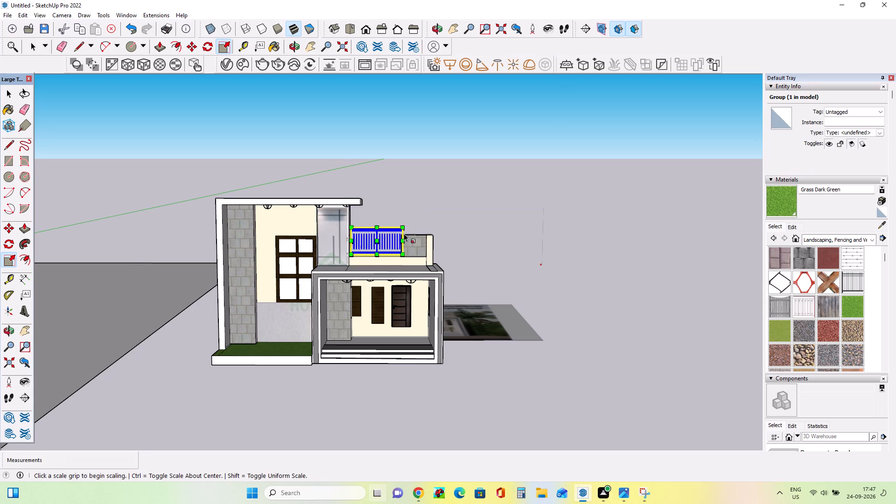
{"action": "scroll", "coordinate": [404, 233], "scroll_direction": "up", "scroll_amount": 6}
{"action": "left_click", "coordinate": [353, 221]}
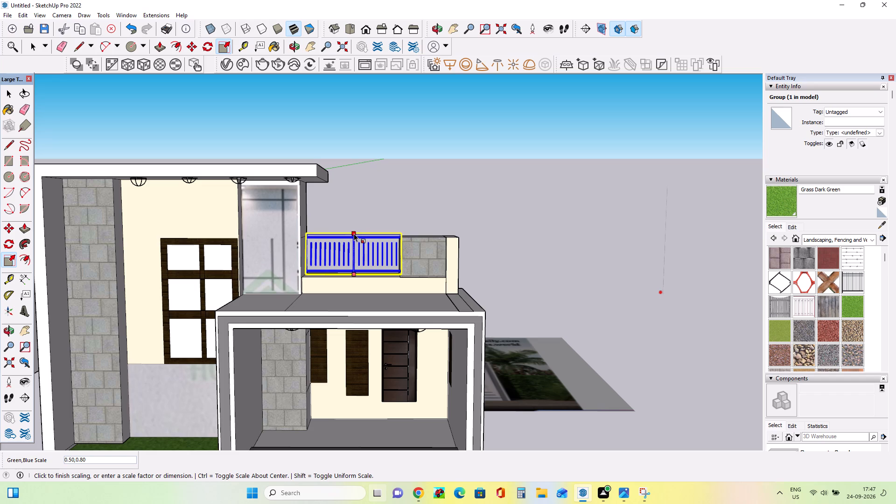
{"action": "left_click", "coordinate": [354, 233]}
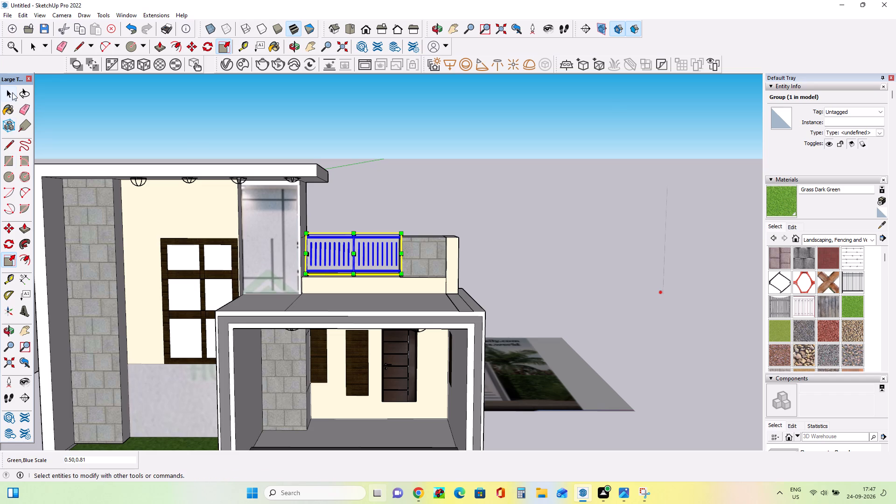
{"action": "left_click", "coordinate": [12, 93]}
{"action": "left_click", "coordinate": [182, 103]}
Examine the balcony railing and the roof overhang from the front, from below and from above.
{"action": "scroll", "coordinate": [224, 195], "scroll_direction": "down", "scroll_amount": 3}
{"action": "middle_click_drag", "start_coordinate": [217, 296], "coordinate": [269, 311]}
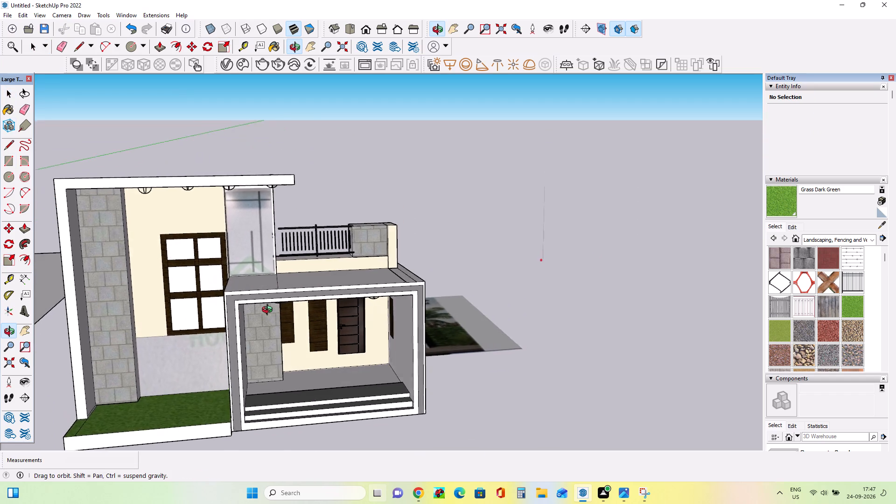
{"action": "middle_click_drag", "start_coordinate": [269, 311], "coordinate": [273, 311]}
{"action": "scroll", "coordinate": [276, 341], "scroll_direction": "up", "scroll_amount": 1}
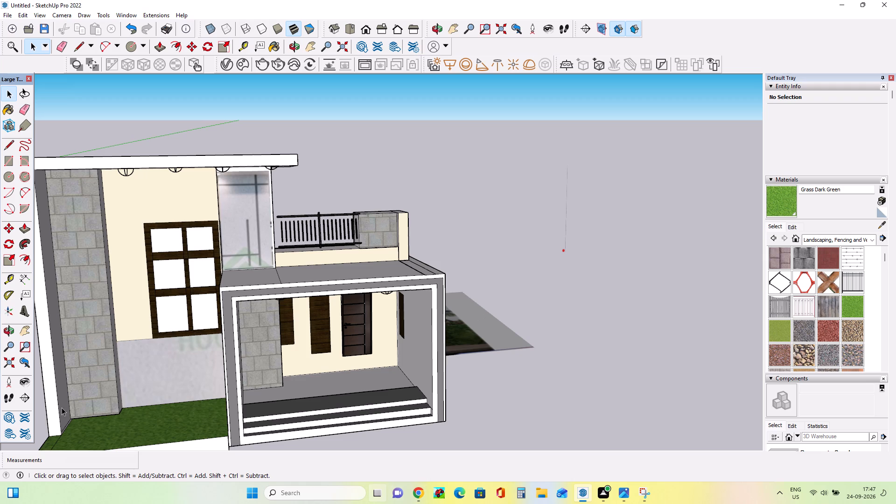
{"action": "middle_click_drag", "start_coordinate": [382, 258], "coordinate": [180, 222]}
{"action": "middle_click_drag", "start_coordinate": [420, 207], "coordinate": [343, 198]}
{"action": "scroll", "coordinate": [353, 179], "scroll_direction": "up", "scroll_amount": 8}
{"action": "scroll", "coordinate": [412, 206], "scroll_direction": "up", "scroll_amount": 1}
{"action": "middle_click_drag", "start_coordinate": [412, 206], "coordinate": [373, 140]}
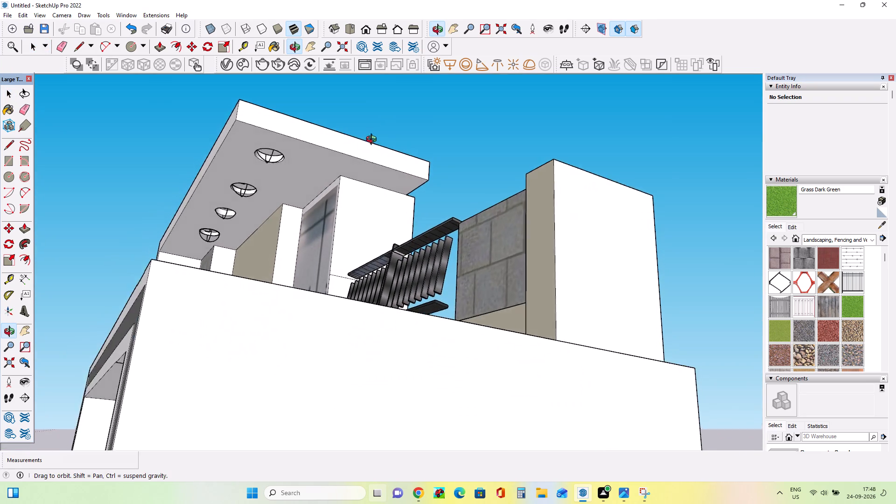
{"action": "middle_click_drag", "start_coordinate": [373, 140], "coordinate": [370, 152]}
{"action": "middle_click_drag", "start_coordinate": [339, 135], "coordinate": [387, 431]}
{"action": "middle_click_drag", "start_coordinate": [387, 431], "coordinate": [375, 397]}
{"action": "middle_click_drag", "start_coordinate": [373, 391], "coordinate": [371, 374]}
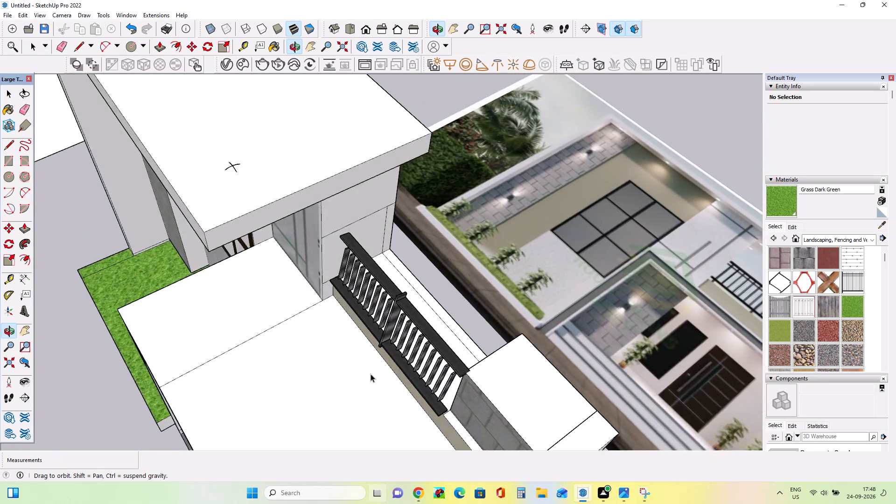
{"action": "middle_click_drag", "start_coordinate": [371, 374], "coordinate": [371, 378]}
Draw a circle of about 56 in² on the underside of the upper roof overhang, continuing the row of ceiling lights near its outer end.
{"action": "middle_click_drag", "start_coordinate": [368, 345], "coordinate": [368, 126]}
{"action": "middle_click", "coordinate": [368, 126]}
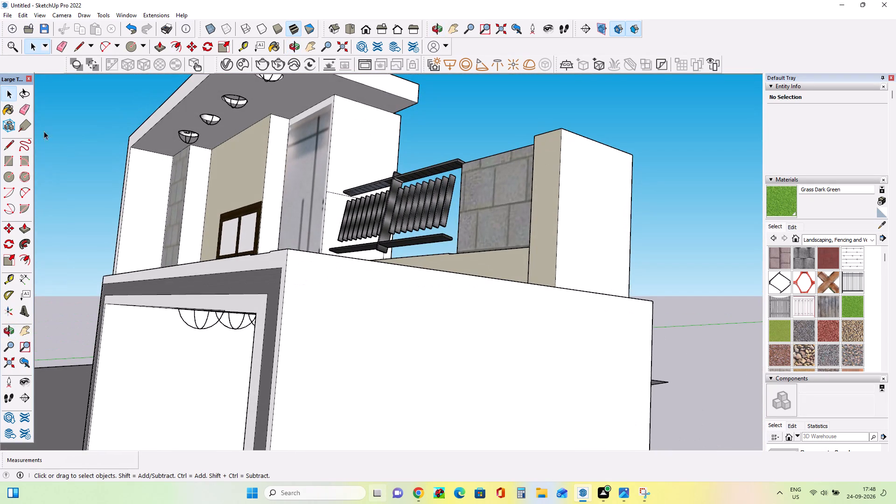
{"action": "left_click", "coordinate": [10, 176]}
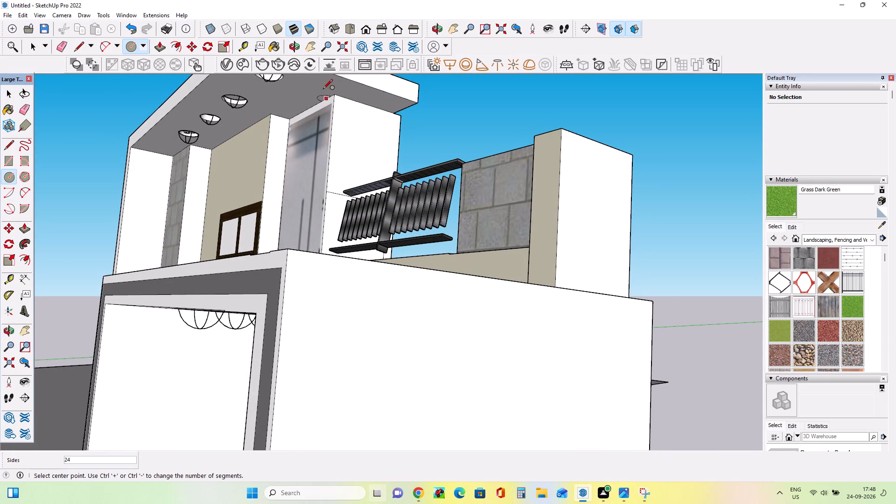
{"action": "left_click", "coordinate": [317, 87]}
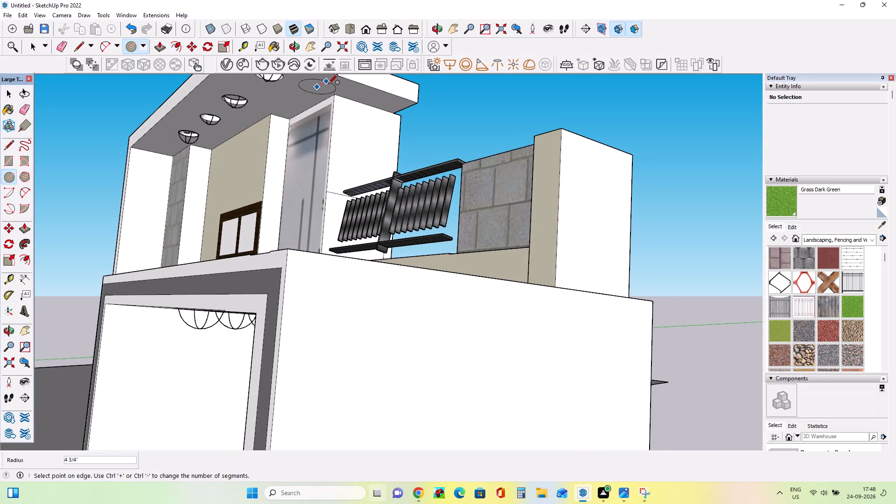
{"action": "left_click", "coordinate": [328, 86]}
{"action": "middle_click_drag", "start_coordinate": [321, 121], "coordinate": [335, 93]}
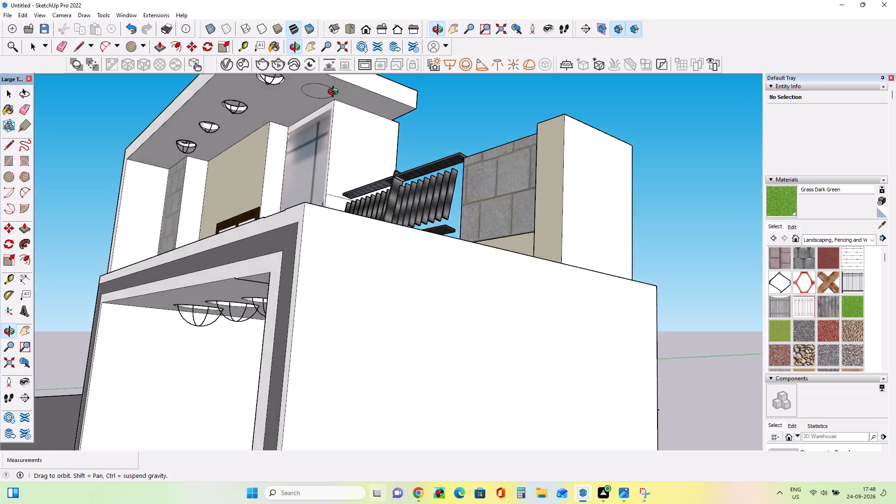
{"action": "middle_click_drag", "start_coordinate": [335, 93], "coordinate": [347, 75]}
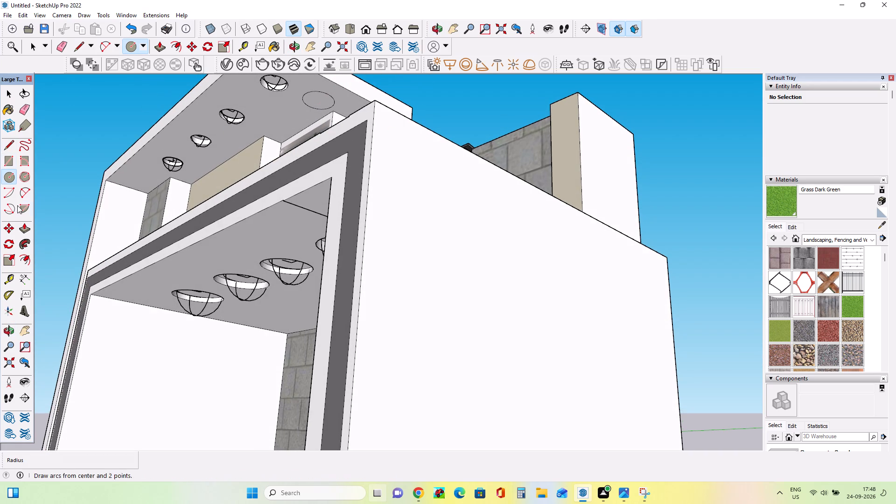
Push/Pull the new circle on the overhang's underside by about 1 3/16".
{"action": "left_click", "coordinate": [23, 228]}
{"action": "left_click", "coordinate": [314, 95]}
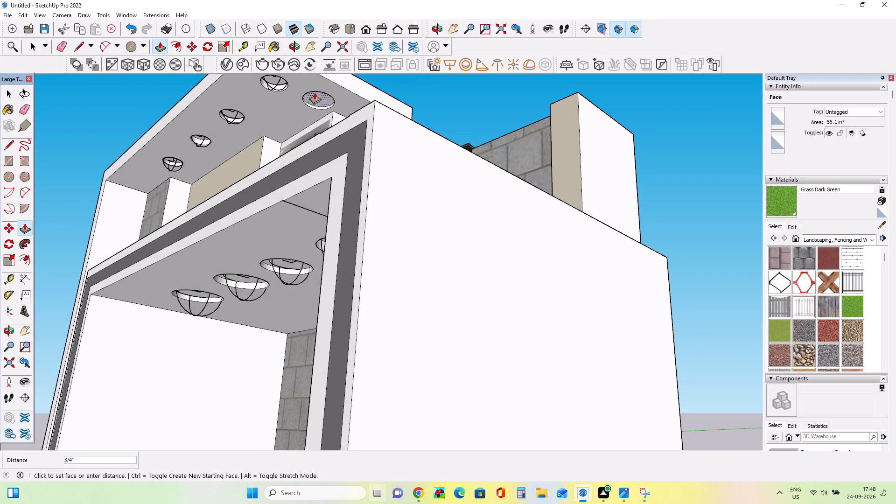
{"action": "left_click", "coordinate": [316, 91]}
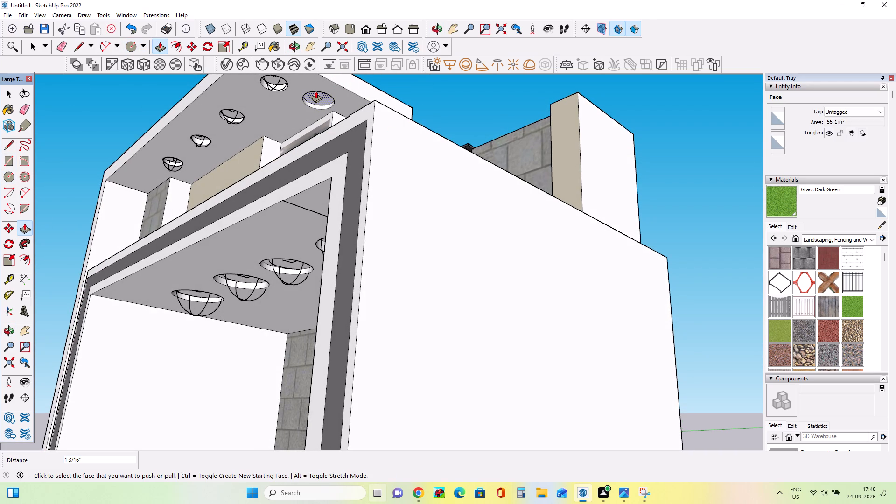
Place a V-Ray sphere light centred on the new circle in the roof overhang, sized to nearly fill it.
{"action": "left_click", "coordinate": [466, 60]}
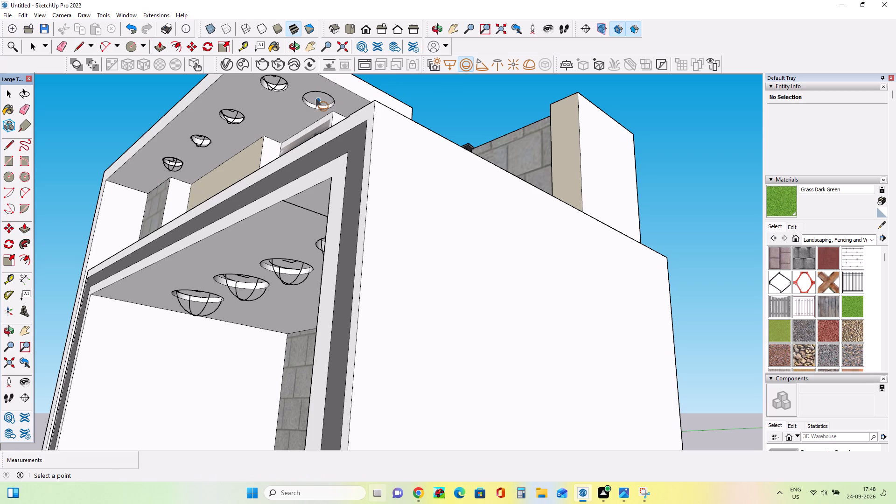
{"action": "left_click", "coordinate": [315, 99]}
{"action": "left_click", "coordinate": [308, 94]}
Examine the new overhang light and the nearby balcony area from the front and up close.
{"action": "middle_click_drag", "start_coordinate": [284, 157], "coordinate": [331, 252]}
{"action": "scroll", "coordinate": [331, 252], "scroll_direction": "down", "scroll_amount": 9}
{"action": "middle_click_drag", "start_coordinate": [310, 244], "coordinate": [359, 243]}
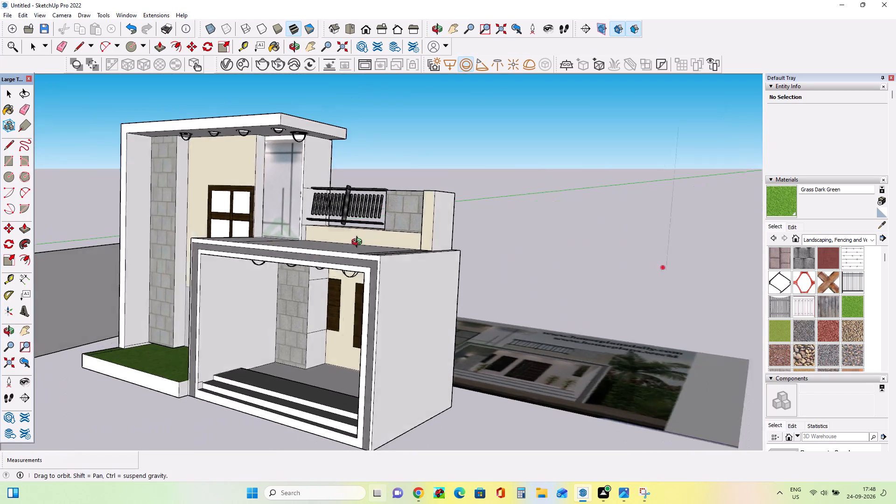
{"action": "middle_click_drag", "start_coordinate": [359, 243], "coordinate": [386, 217]}
{"action": "scroll", "coordinate": [383, 207], "scroll_direction": "down", "scroll_amount": 1}
{"action": "scroll", "coordinate": [304, 146], "scroll_direction": "up", "scroll_amount": 2}
{"action": "scroll", "coordinate": [303, 146], "scroll_direction": "down", "scroll_amount": 1}
{"action": "scroll", "coordinate": [303, 146], "scroll_direction": "up", "scroll_amount": 10}
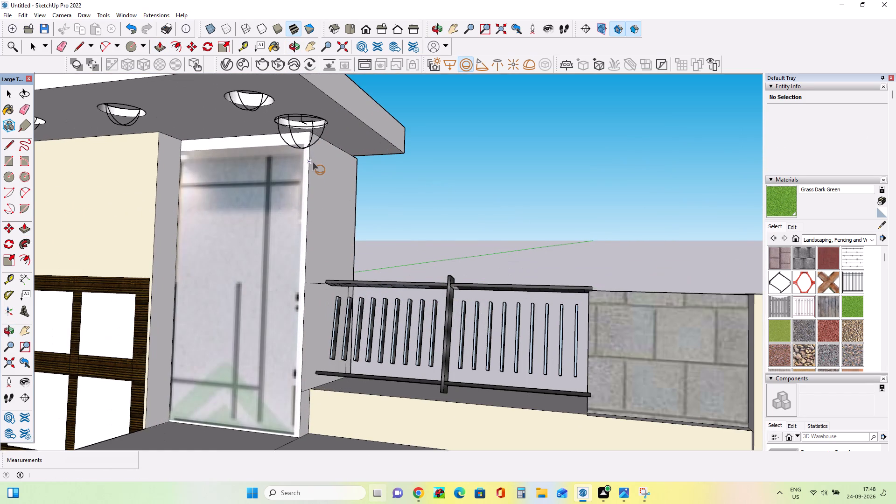
Scale the new sphere light at the roof overhang's outer end vertically by about 0.56 to flatten it, and clear the selection.
{"action": "left_click", "coordinate": [0, 259]}
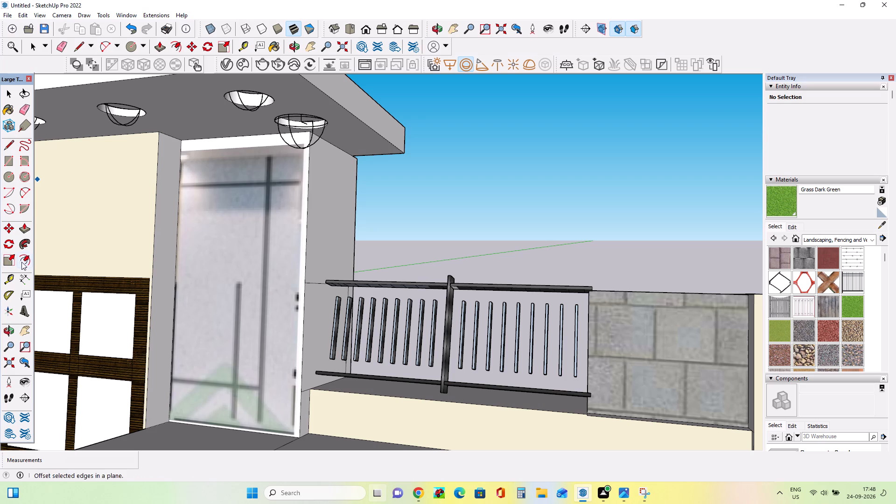
{"action": "left_click", "coordinate": [11, 261]}
{"action": "left_click", "coordinate": [297, 137]}
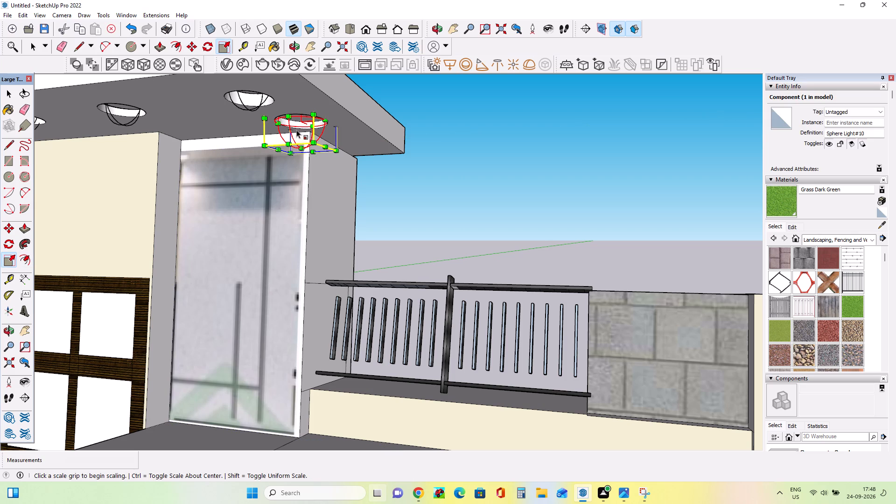
{"action": "left_click", "coordinate": [301, 148]}
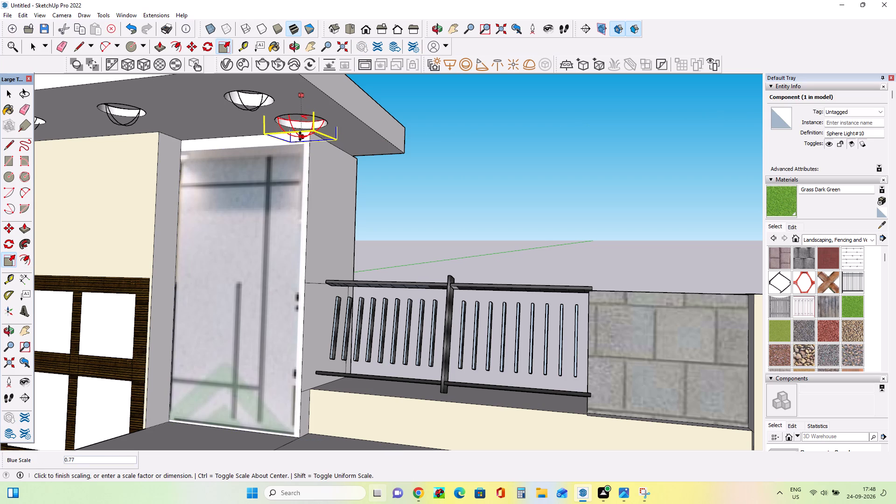
{"action": "left_click", "coordinate": [300, 134]}
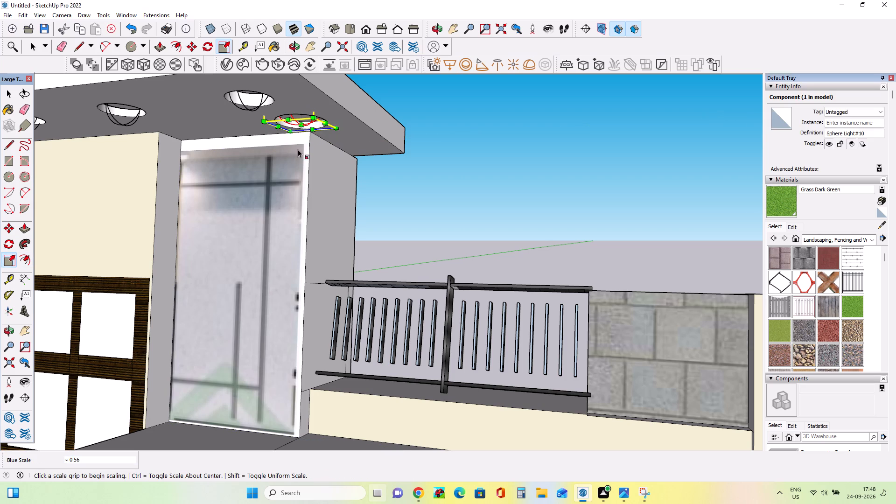
{"action": "scroll", "coordinate": [303, 157], "scroll_direction": "down", "scroll_amount": 10}
{"action": "middle_click_drag", "start_coordinate": [308, 164], "coordinate": [367, 198]}
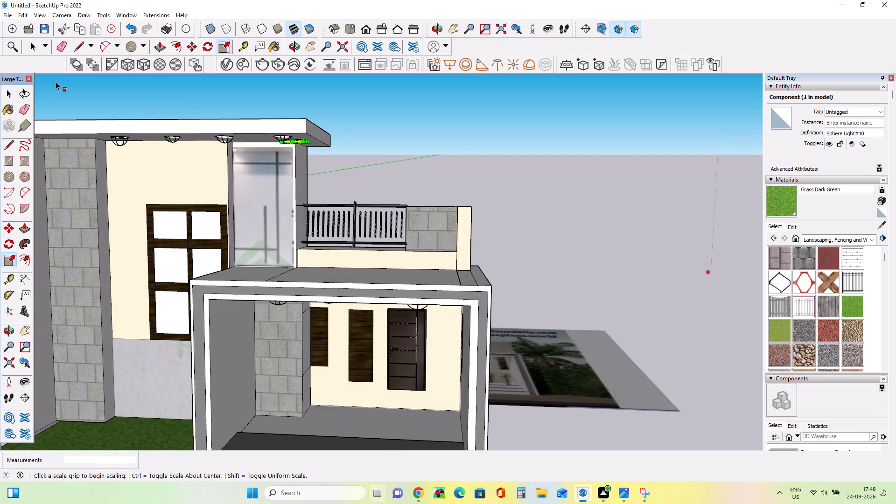
{"action": "left_click", "coordinate": [7, 94]}
{"action": "left_click", "coordinate": [119, 95]}
Examine the overhang lights from below and the whole front elevation from above.
{"action": "middle_click_drag", "start_coordinate": [302, 161], "coordinate": [322, 115]}
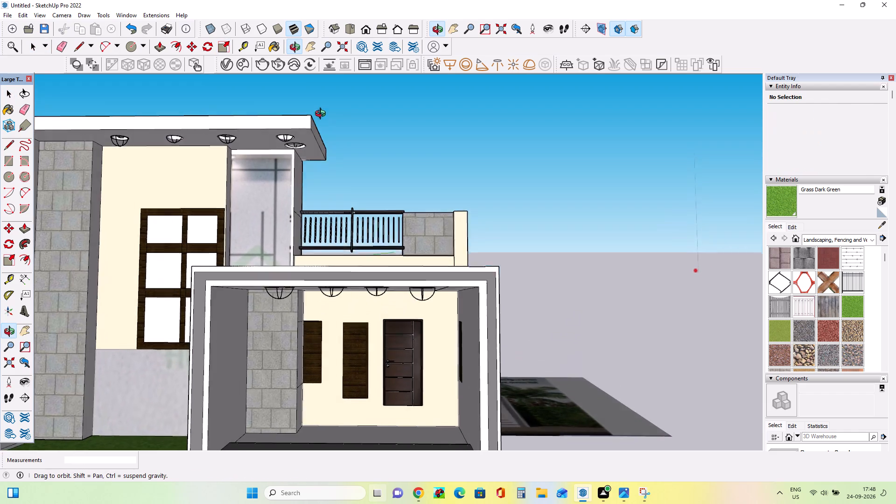
{"action": "middle_click_drag", "start_coordinate": [322, 115], "coordinate": [330, 94]}
{"action": "scroll", "coordinate": [318, 147], "scroll_direction": "up", "scroll_amount": 8}
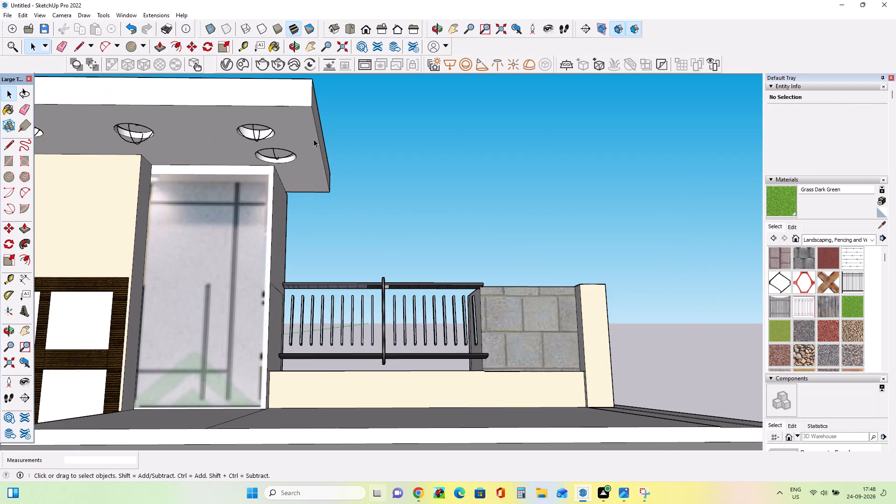
{"action": "scroll", "coordinate": [314, 139], "scroll_direction": "down", "scroll_amount": 10}
{"action": "scroll", "coordinate": [308, 188], "scroll_direction": "down", "scroll_amount": 1}
{"action": "middle_click_drag", "start_coordinate": [308, 204], "coordinate": [314, 298]}
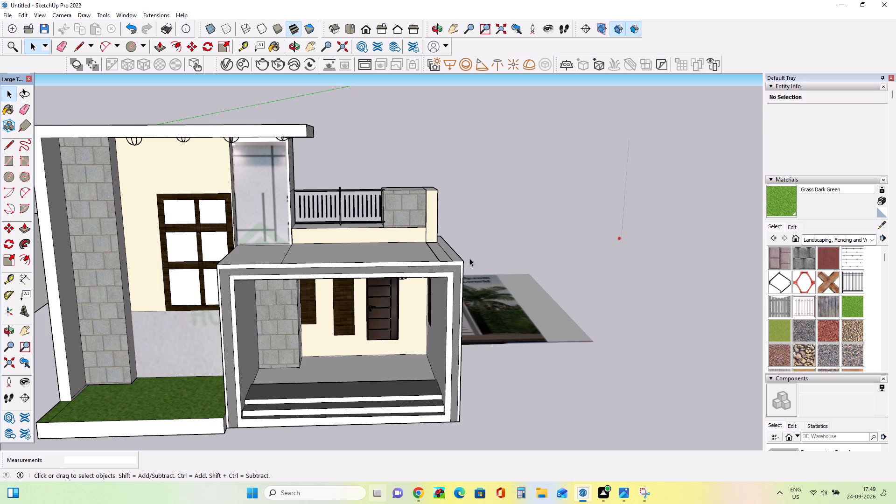
{"action": "scroll", "coordinate": [489, 263], "scroll_direction": "down", "scroll_amount": 1}
{"action": "scroll", "coordinate": [442, 270], "scroll_direction": "down", "scroll_amount": 2}
{"action": "scroll", "coordinate": [328, 200], "scroll_direction": "up", "scroll_amount": 3}
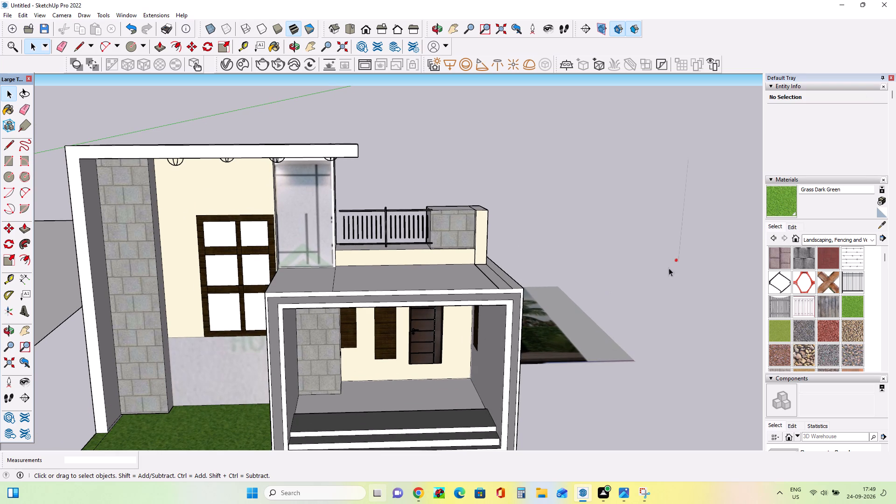
{"action": "scroll", "coordinate": [449, 265], "scroll_direction": "down", "scroll_amount": 1}
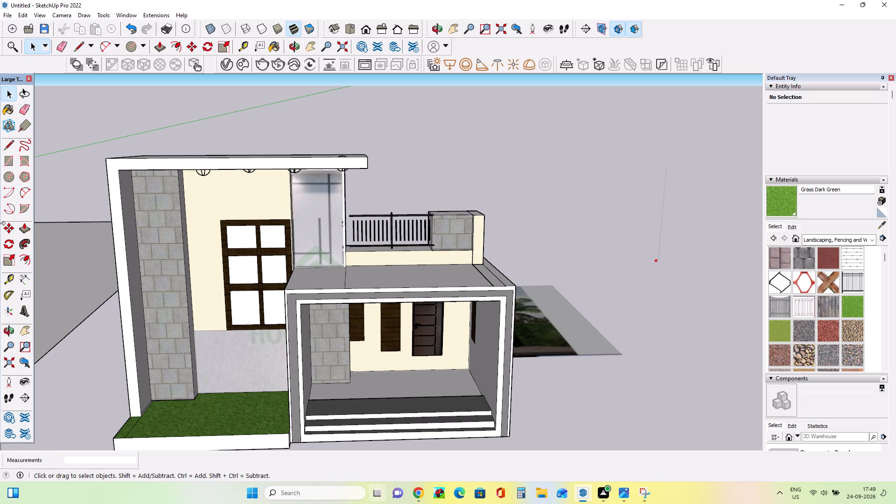
Switch to Chrome and search 3D Warehouse models for "glass".
{"action": "left_click", "coordinate": [420, 493]}
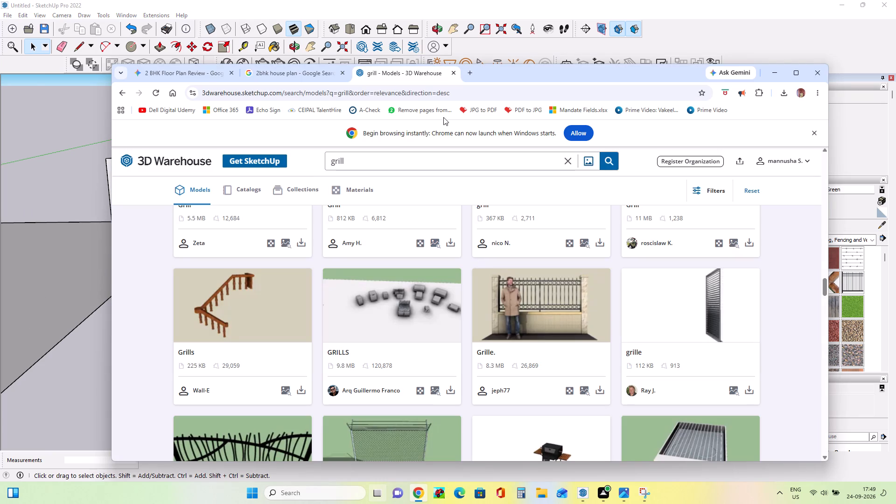
{"action": "left_click", "coordinate": [440, 159]}
{"action": "key", "text": "BackSpace"}
{"action": "key", "text": "BackSpace"}
{"action": "key", "text": "BackSpace"}
{"action": "key", "text": "BackSpace"}
{"action": "key", "text": "BackSpace"}
{"action": "key", "text": "g"}
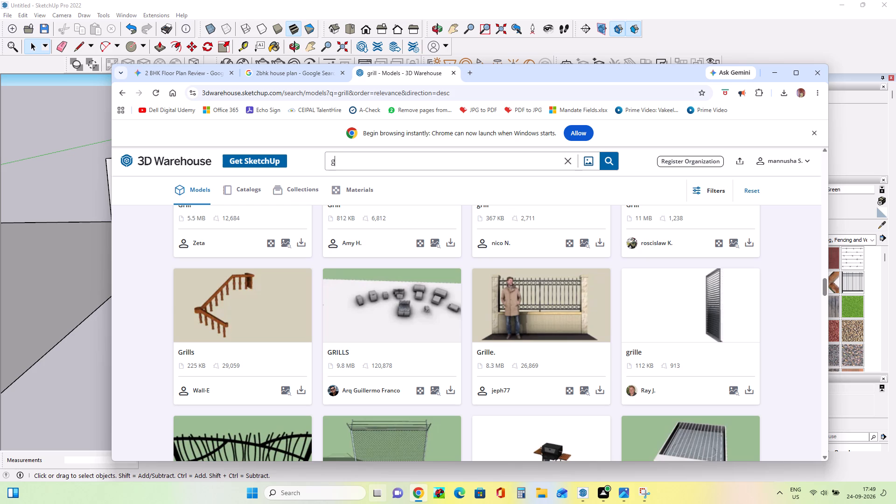
{"action": "type", "text": "lass"}
{"action": "key", "text": "Return"}
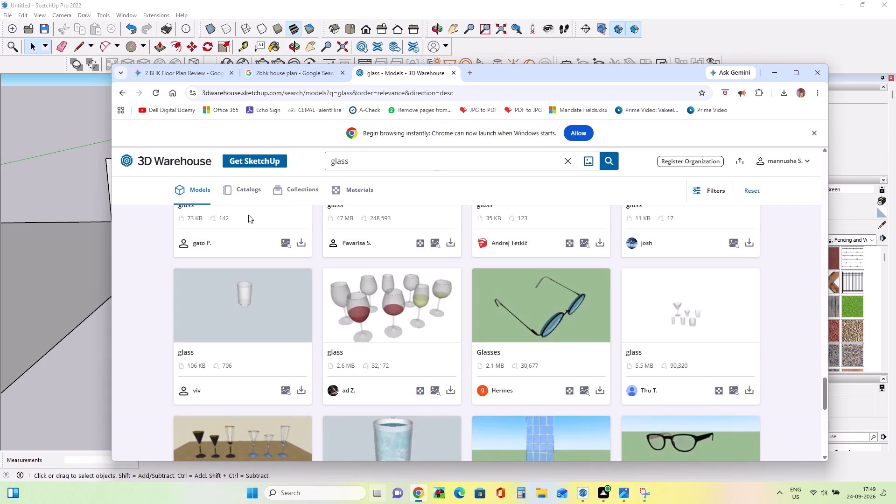
Browse the glass models, load more results, download the flat 22 KB Glass panel model, and return to SketchUp.
{"action": "scroll", "coordinate": [518, 333], "scroll_direction": "down", "scroll_amount": 6}
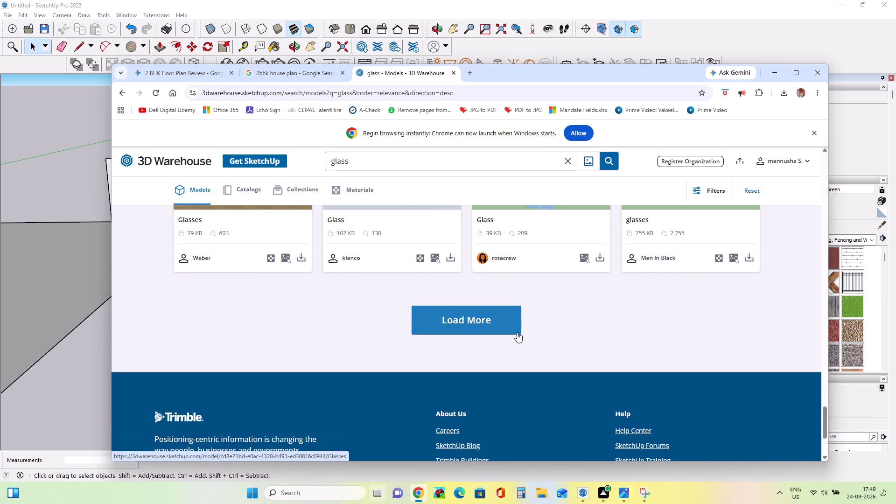
{"action": "scroll", "coordinate": [517, 332], "scroll_direction": "up", "scroll_amount": 3}
{"action": "scroll", "coordinate": [514, 346], "scroll_direction": "down", "scroll_amount": 3}
{"action": "left_click", "coordinate": [490, 318]}
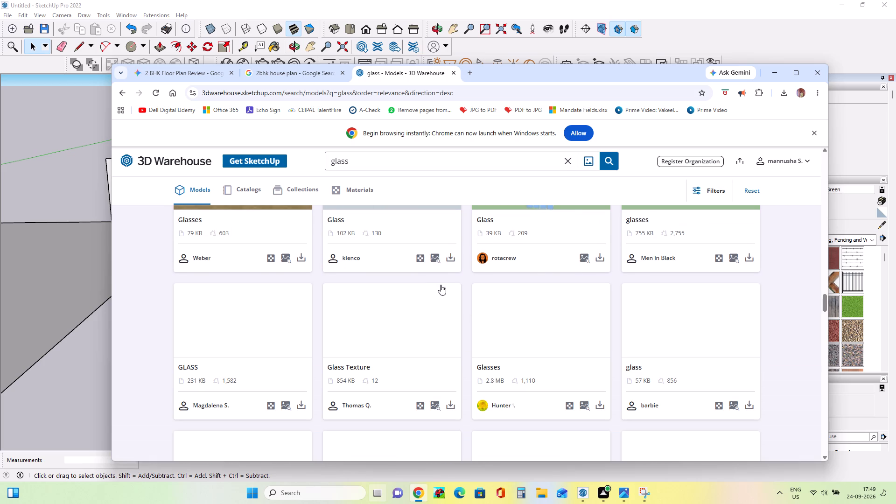
{"action": "scroll", "coordinate": [443, 327], "scroll_direction": "down", "scroll_amount": 1}
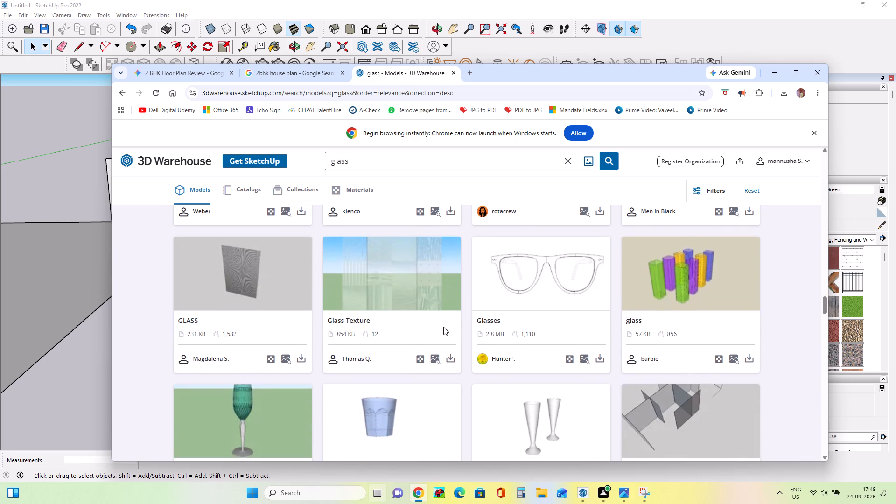
{"action": "scroll", "coordinate": [443, 327], "scroll_direction": "down", "scroll_amount": 4}
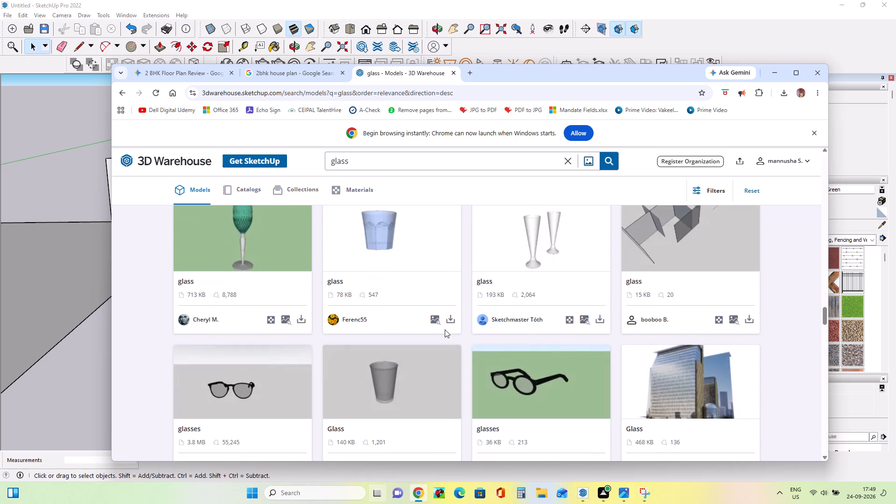
{"action": "scroll", "coordinate": [445, 329], "scroll_direction": "down", "scroll_amount": 6}
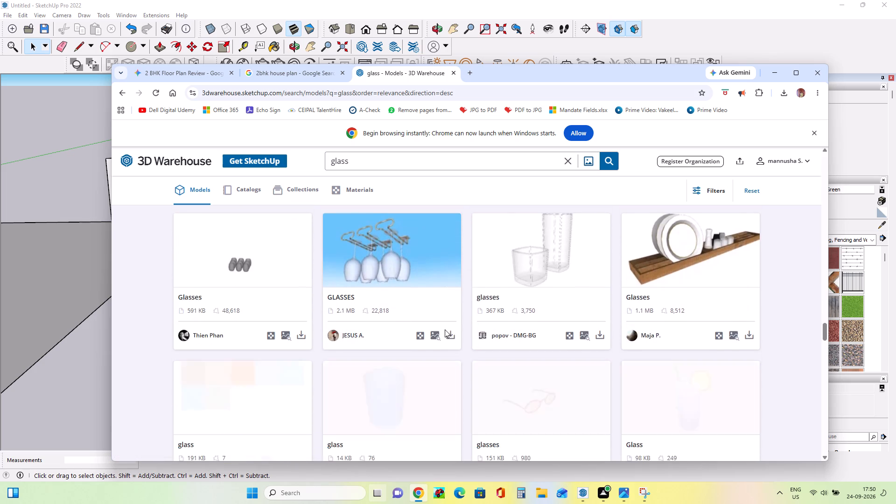
{"action": "scroll", "coordinate": [445, 329], "scroll_direction": "down", "scroll_amount": 6}
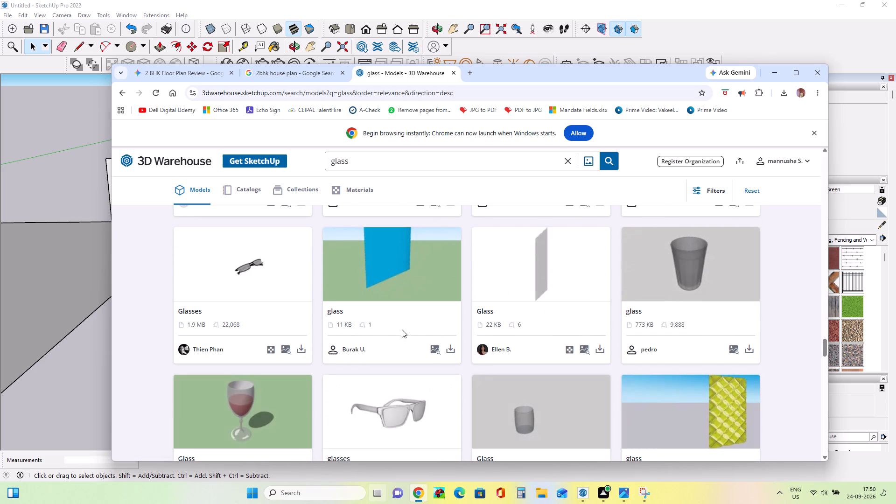
{"action": "left_click", "coordinate": [597, 352]}
{"action": "left_click", "coordinate": [621, 369]}
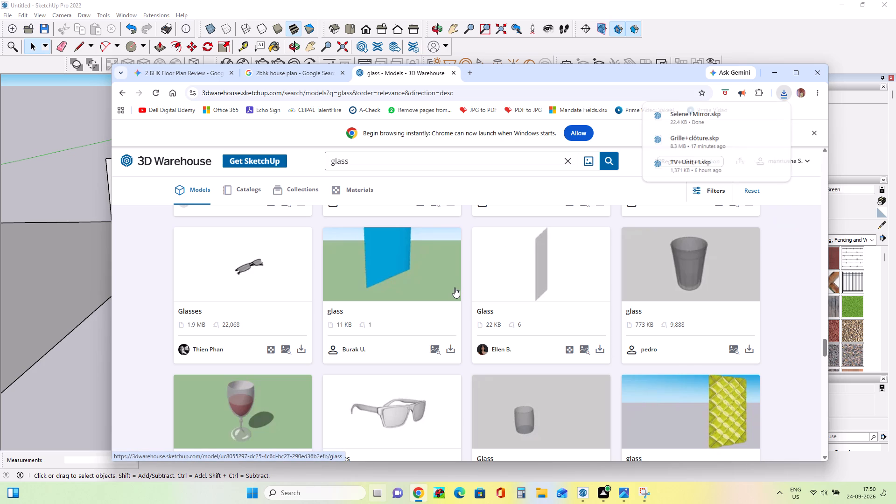
{"action": "left_click", "coordinate": [772, 76]}
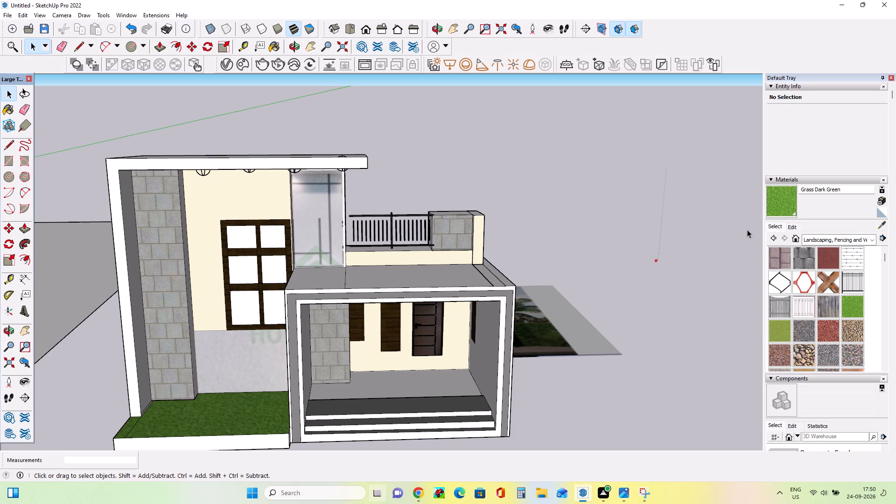
Erase the two stray edges crossing the top face of the porch roof.
{"action": "scroll", "coordinate": [746, 229], "scroll_direction": "up", "scroll_amount": 1}
{"action": "scroll", "coordinate": [373, 327], "scroll_direction": "down", "scroll_amount": 5}
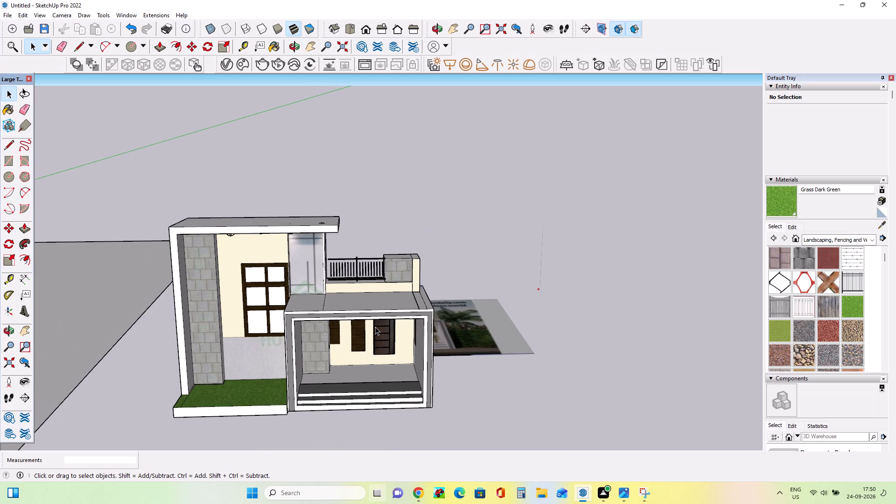
{"action": "scroll", "coordinate": [364, 333], "scroll_direction": "up", "scroll_amount": 2}
{"action": "middle_click_drag", "start_coordinate": [380, 312], "coordinate": [390, 357]}
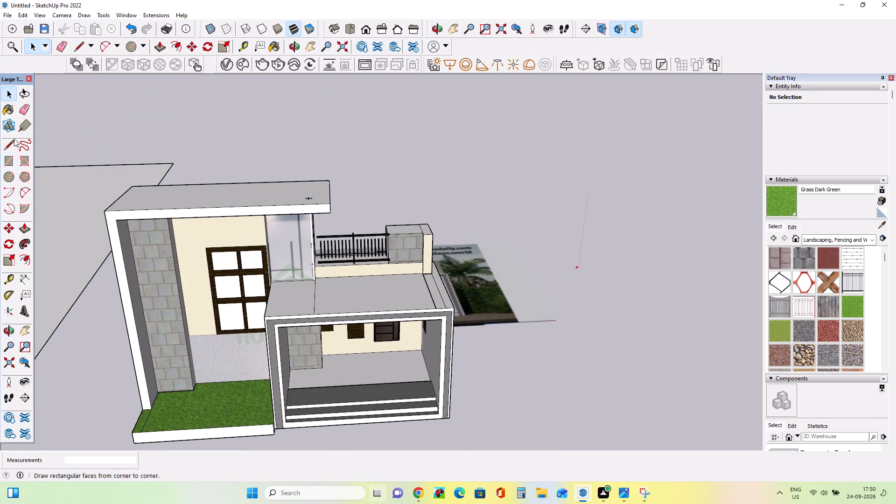
{"action": "left_click", "coordinate": [28, 111]}
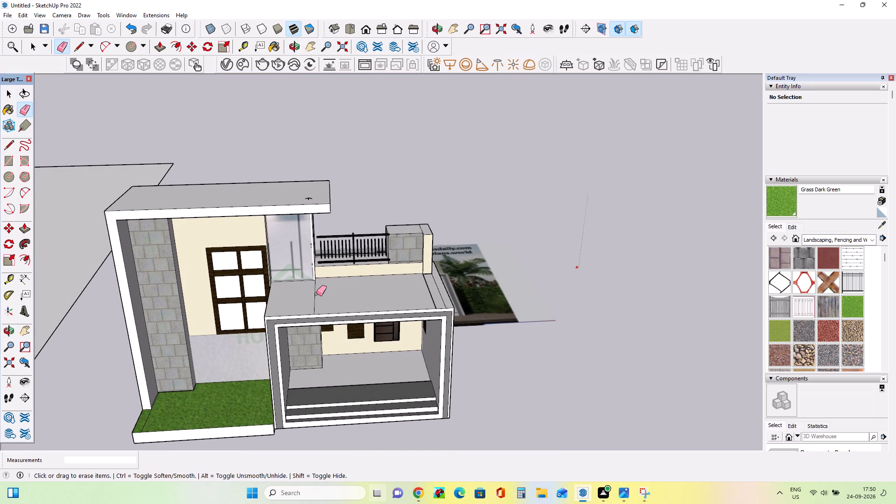
{"action": "left_click", "coordinate": [315, 294]}
{"action": "left_click", "coordinate": [432, 299]}
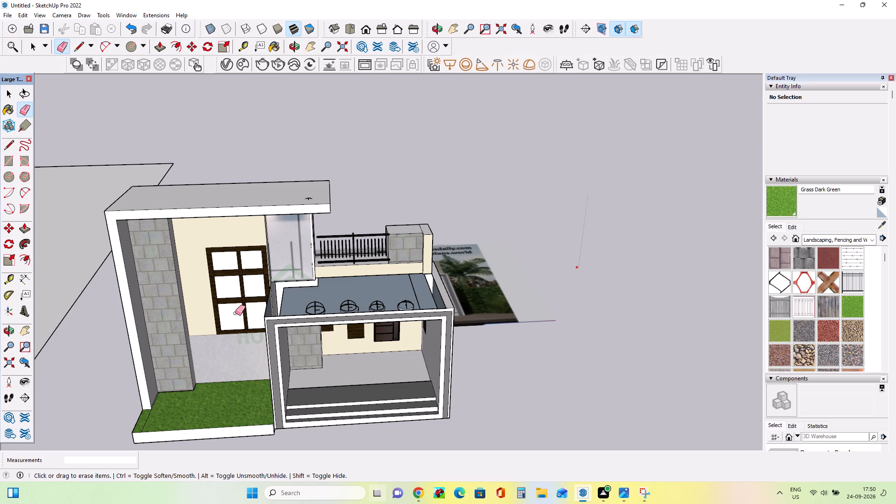
Redraw the porch roof's top face as a corner-to-corner rectangle of about 8' 2 11/16" by 3' 11 13/16".
{"action": "left_click", "coordinate": [12, 164]}
{"action": "left_click", "coordinate": [267, 317]}
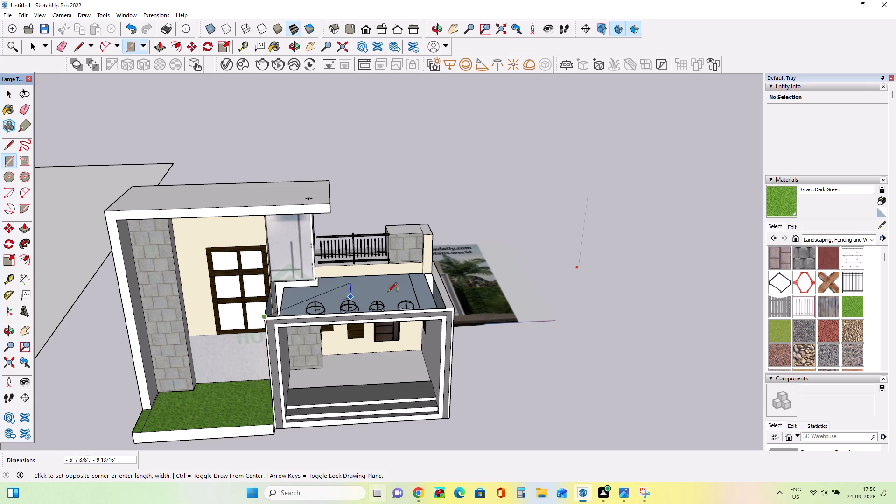
{"action": "left_click", "coordinate": [430, 272]}
Erase the stray edge crossing the underside of the porch ceiling near the side wall beside the door.
{"action": "middle_click_drag", "start_coordinate": [409, 343], "coordinate": [404, 290]}
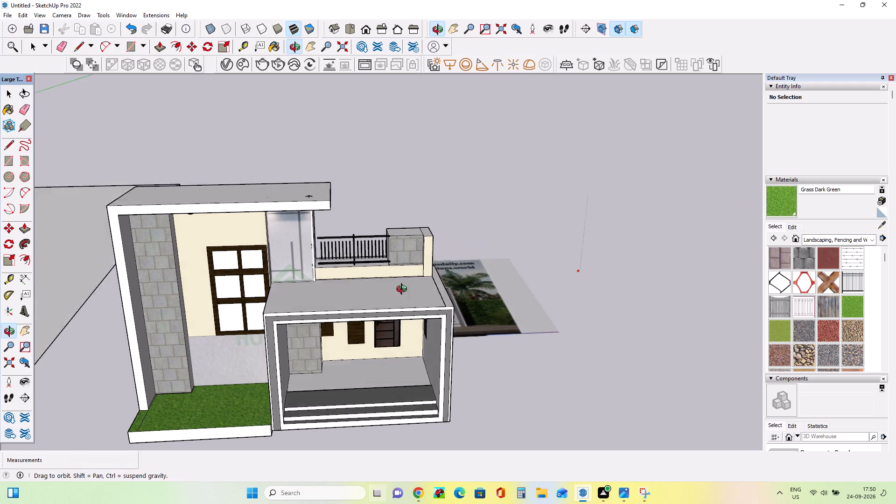
{"action": "middle_click_drag", "start_coordinate": [404, 290], "coordinate": [414, 143]}
{"action": "middle_click_drag", "start_coordinate": [399, 287], "coordinate": [405, 301]}
{"action": "left_click", "coordinate": [28, 109]}
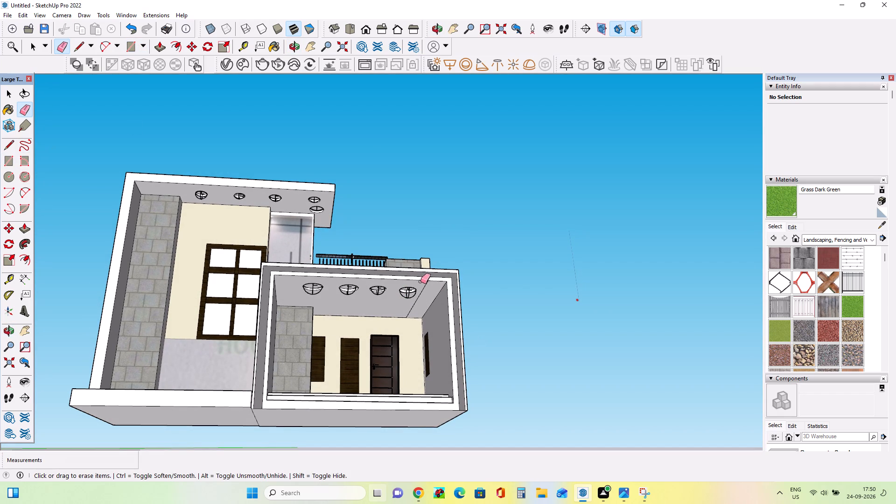
{"action": "left_click", "coordinate": [426, 285]}
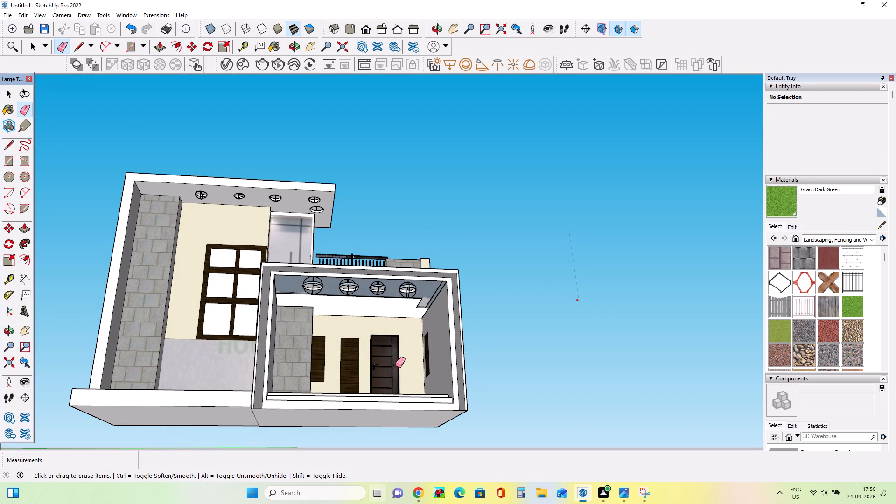
{"action": "middle_click_drag", "start_coordinate": [395, 365], "coordinate": [358, 447]}
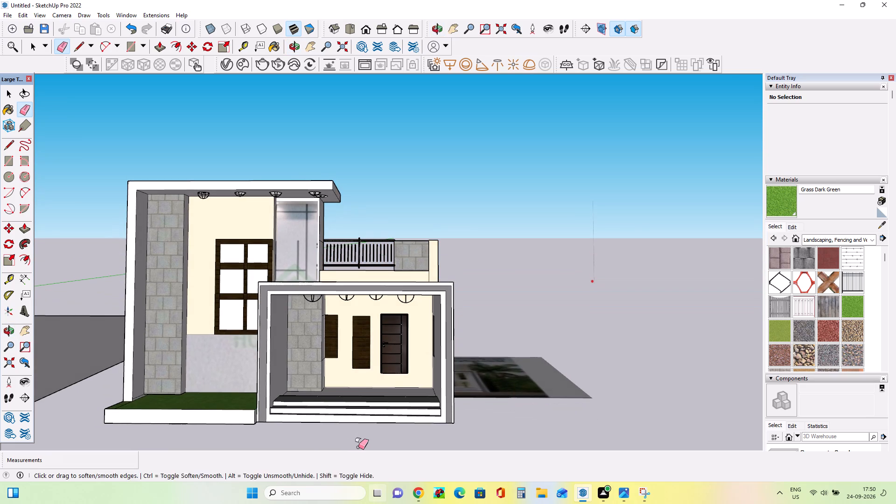
Undo the last edge erasure and erase the stray edge running beside the outer side of the porch roof's top face.
{"action": "key", "text": "ctrl+z"}
{"action": "middle_click_drag", "start_coordinate": [360, 327], "coordinate": [396, 503]}
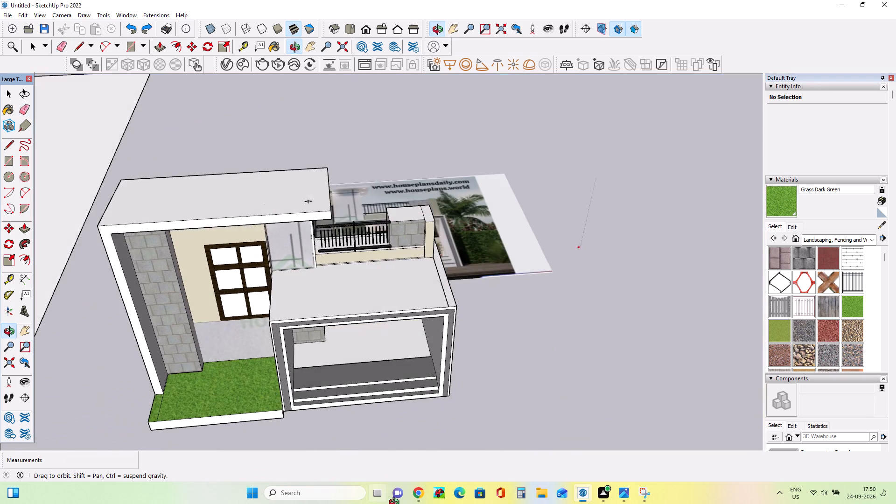
{"action": "middle_click_drag", "start_coordinate": [396, 503], "coordinate": [399, 503]}
{"action": "left_click", "coordinate": [29, 116]}
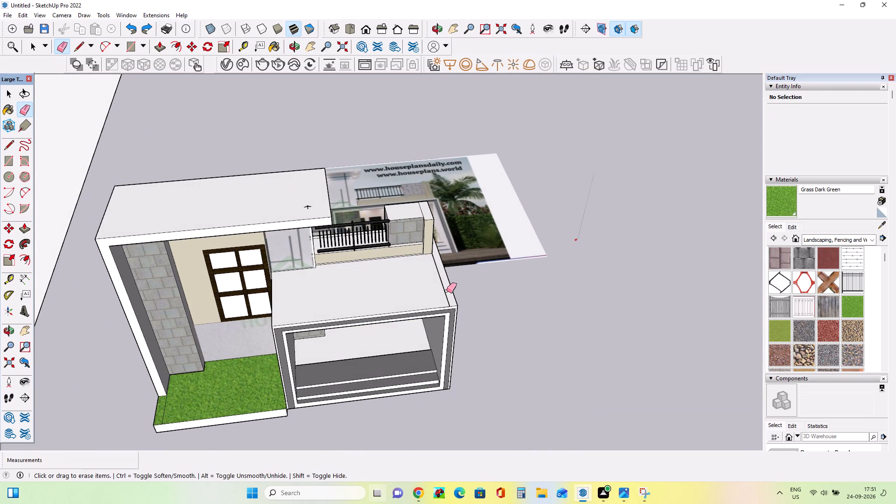
{"action": "left_click", "coordinate": [445, 290]}
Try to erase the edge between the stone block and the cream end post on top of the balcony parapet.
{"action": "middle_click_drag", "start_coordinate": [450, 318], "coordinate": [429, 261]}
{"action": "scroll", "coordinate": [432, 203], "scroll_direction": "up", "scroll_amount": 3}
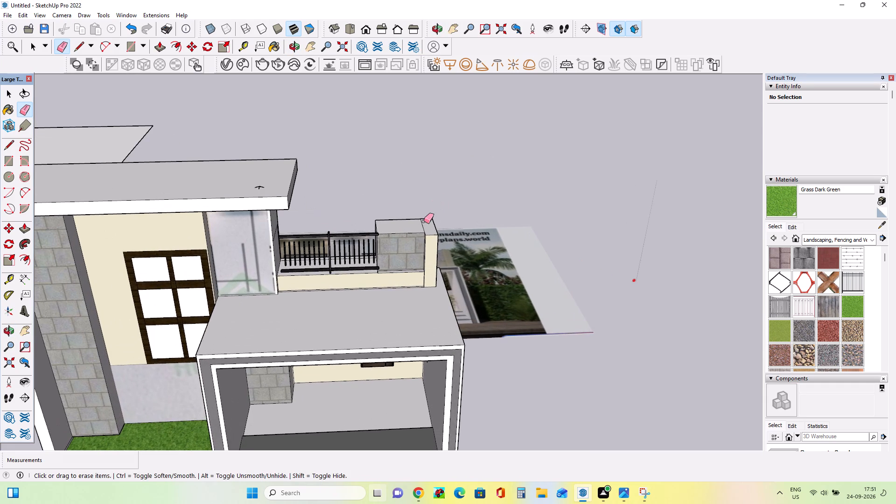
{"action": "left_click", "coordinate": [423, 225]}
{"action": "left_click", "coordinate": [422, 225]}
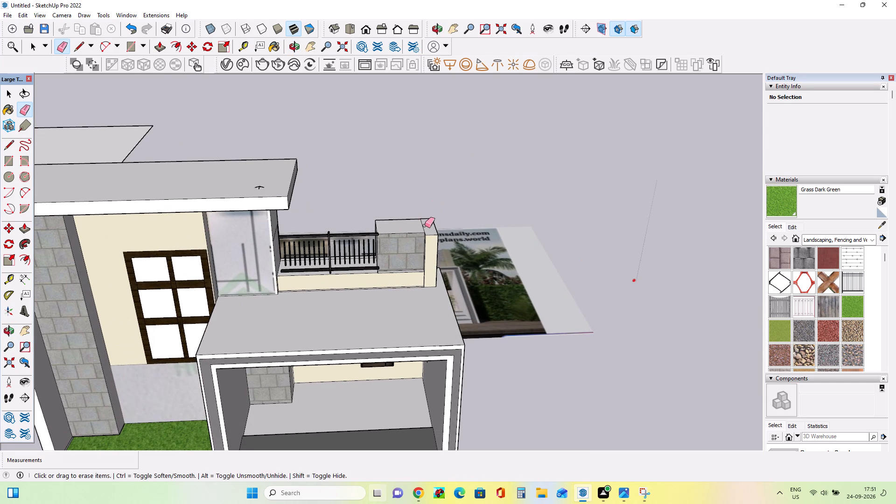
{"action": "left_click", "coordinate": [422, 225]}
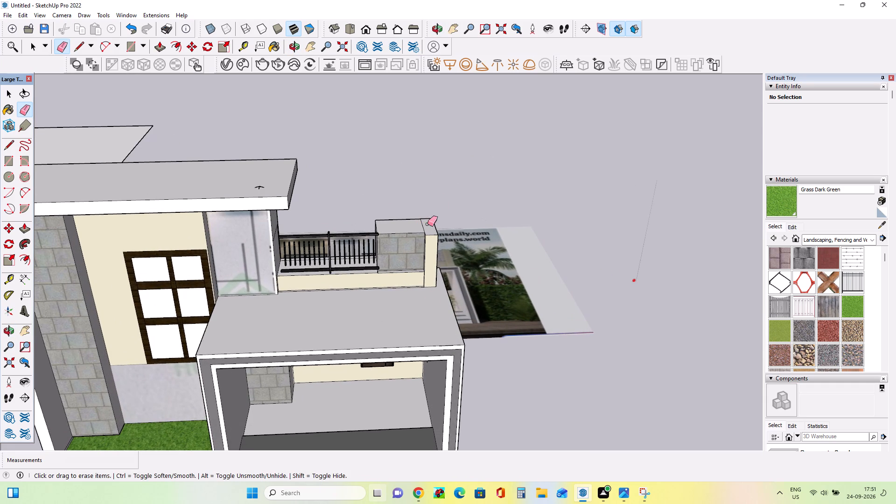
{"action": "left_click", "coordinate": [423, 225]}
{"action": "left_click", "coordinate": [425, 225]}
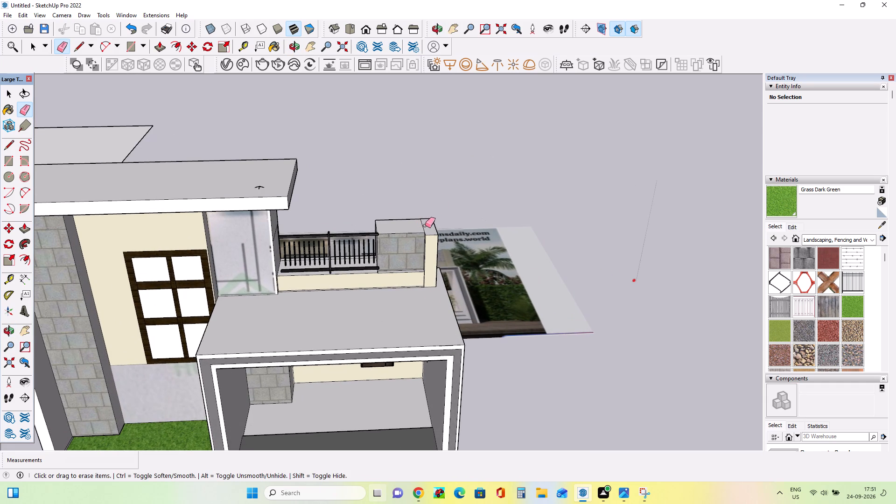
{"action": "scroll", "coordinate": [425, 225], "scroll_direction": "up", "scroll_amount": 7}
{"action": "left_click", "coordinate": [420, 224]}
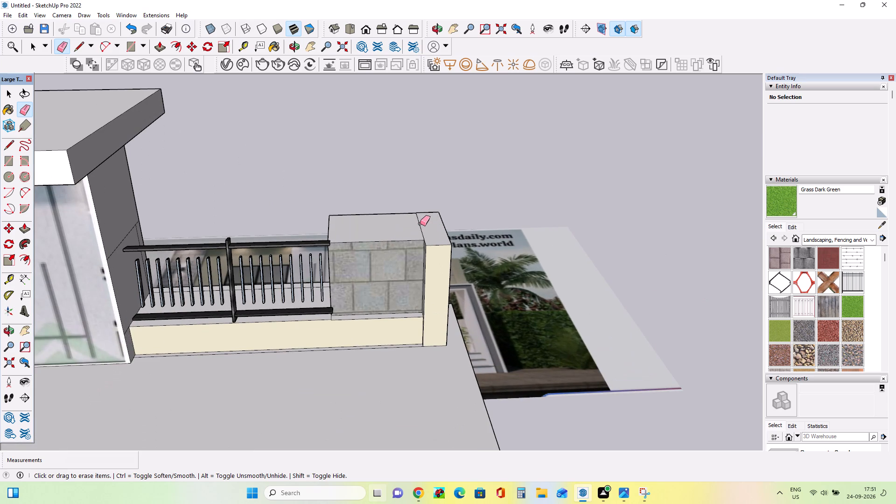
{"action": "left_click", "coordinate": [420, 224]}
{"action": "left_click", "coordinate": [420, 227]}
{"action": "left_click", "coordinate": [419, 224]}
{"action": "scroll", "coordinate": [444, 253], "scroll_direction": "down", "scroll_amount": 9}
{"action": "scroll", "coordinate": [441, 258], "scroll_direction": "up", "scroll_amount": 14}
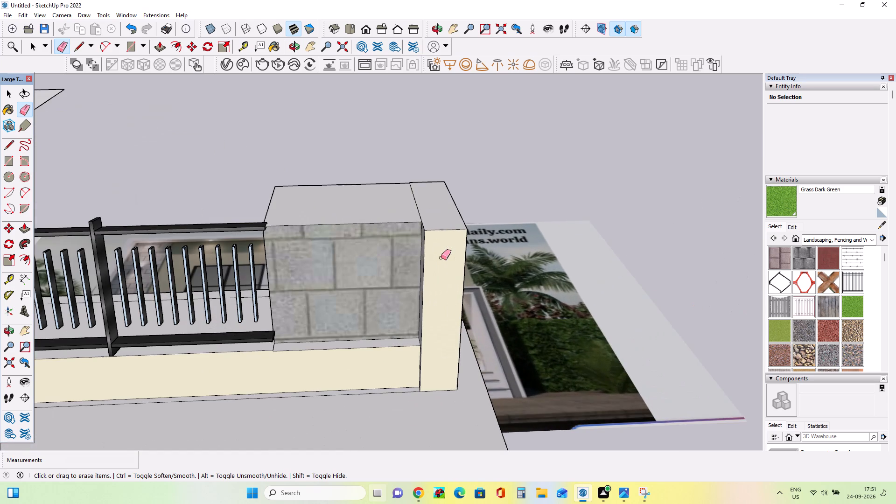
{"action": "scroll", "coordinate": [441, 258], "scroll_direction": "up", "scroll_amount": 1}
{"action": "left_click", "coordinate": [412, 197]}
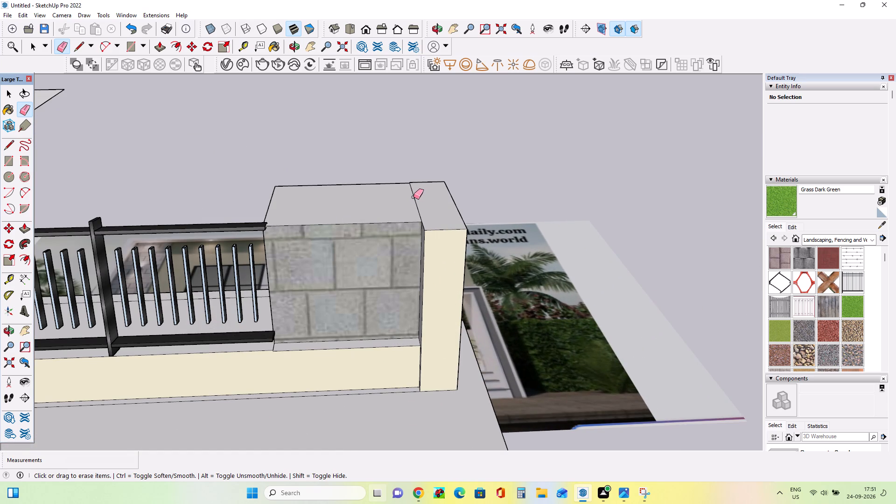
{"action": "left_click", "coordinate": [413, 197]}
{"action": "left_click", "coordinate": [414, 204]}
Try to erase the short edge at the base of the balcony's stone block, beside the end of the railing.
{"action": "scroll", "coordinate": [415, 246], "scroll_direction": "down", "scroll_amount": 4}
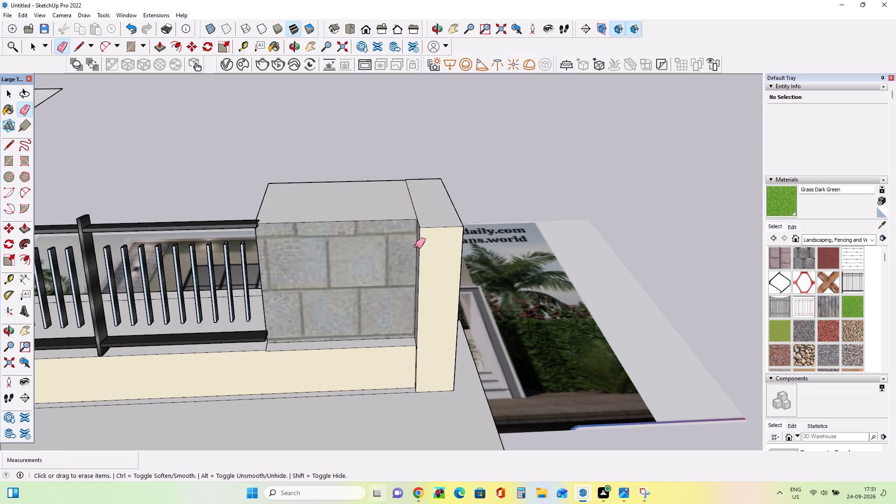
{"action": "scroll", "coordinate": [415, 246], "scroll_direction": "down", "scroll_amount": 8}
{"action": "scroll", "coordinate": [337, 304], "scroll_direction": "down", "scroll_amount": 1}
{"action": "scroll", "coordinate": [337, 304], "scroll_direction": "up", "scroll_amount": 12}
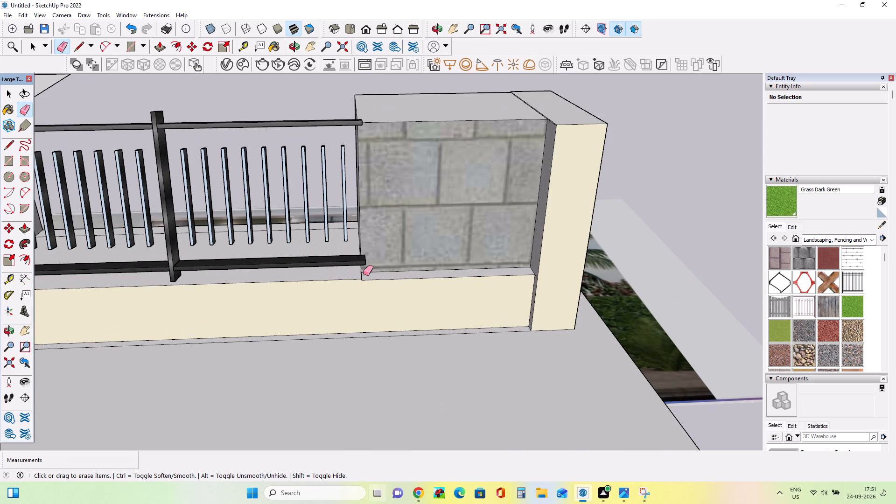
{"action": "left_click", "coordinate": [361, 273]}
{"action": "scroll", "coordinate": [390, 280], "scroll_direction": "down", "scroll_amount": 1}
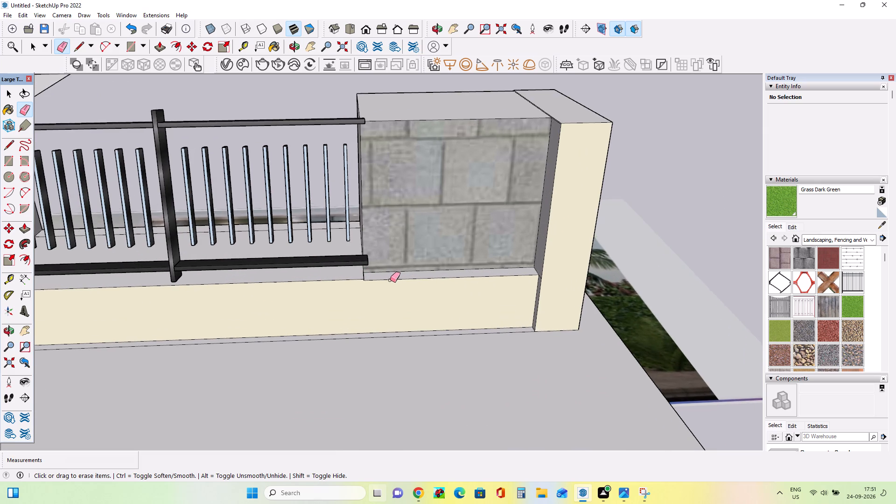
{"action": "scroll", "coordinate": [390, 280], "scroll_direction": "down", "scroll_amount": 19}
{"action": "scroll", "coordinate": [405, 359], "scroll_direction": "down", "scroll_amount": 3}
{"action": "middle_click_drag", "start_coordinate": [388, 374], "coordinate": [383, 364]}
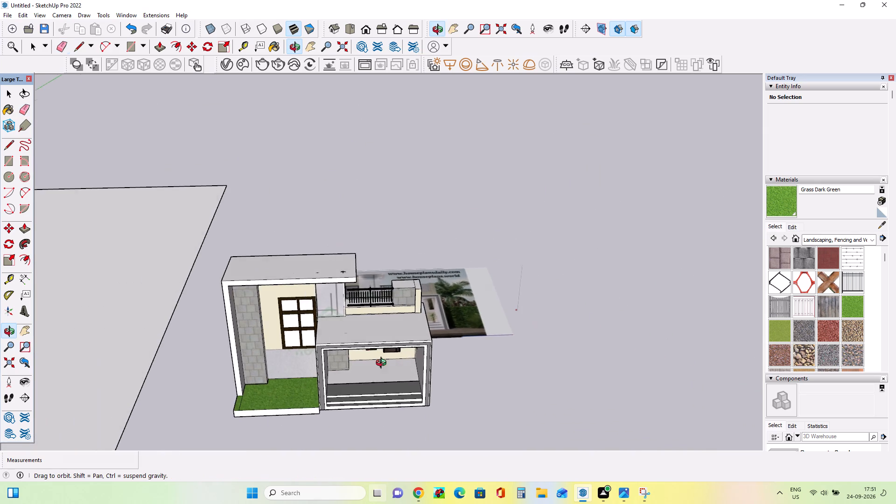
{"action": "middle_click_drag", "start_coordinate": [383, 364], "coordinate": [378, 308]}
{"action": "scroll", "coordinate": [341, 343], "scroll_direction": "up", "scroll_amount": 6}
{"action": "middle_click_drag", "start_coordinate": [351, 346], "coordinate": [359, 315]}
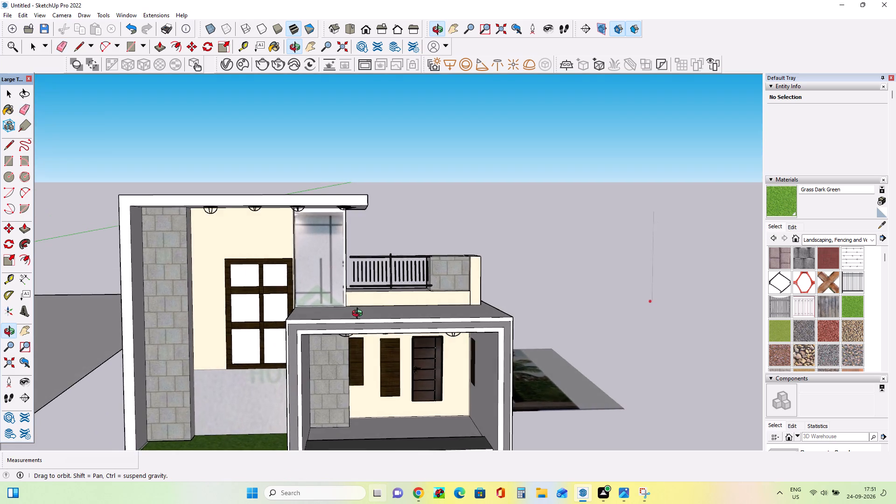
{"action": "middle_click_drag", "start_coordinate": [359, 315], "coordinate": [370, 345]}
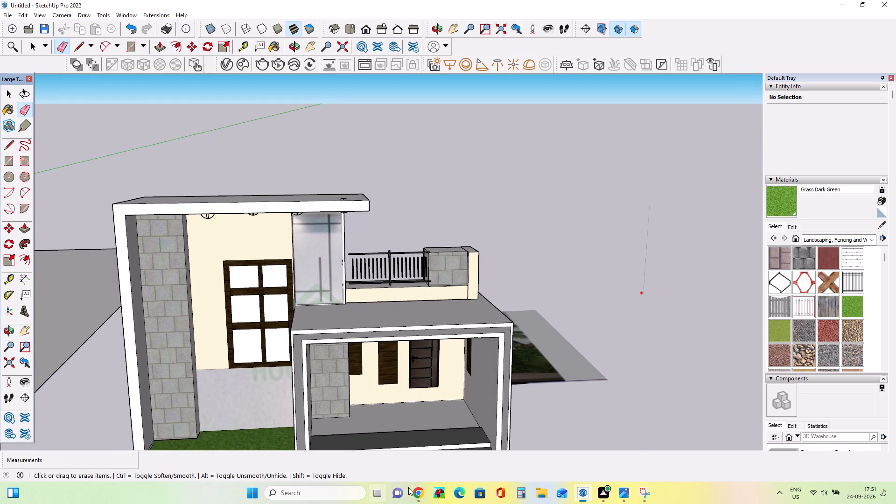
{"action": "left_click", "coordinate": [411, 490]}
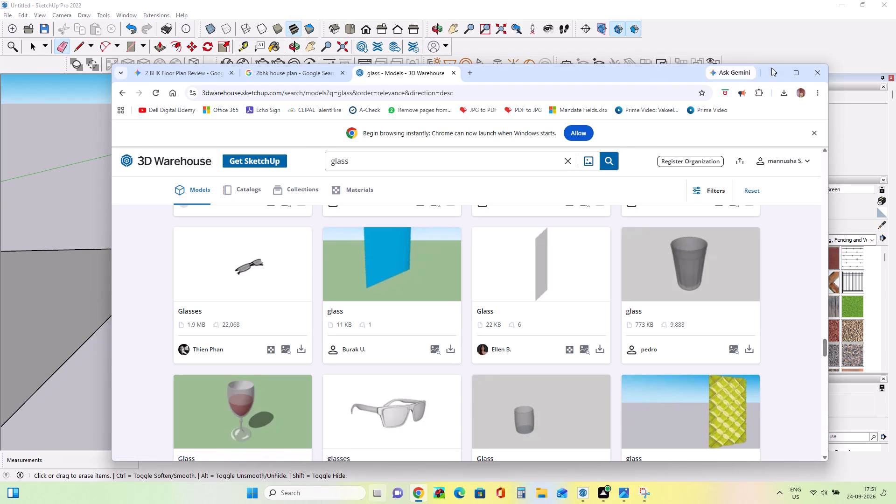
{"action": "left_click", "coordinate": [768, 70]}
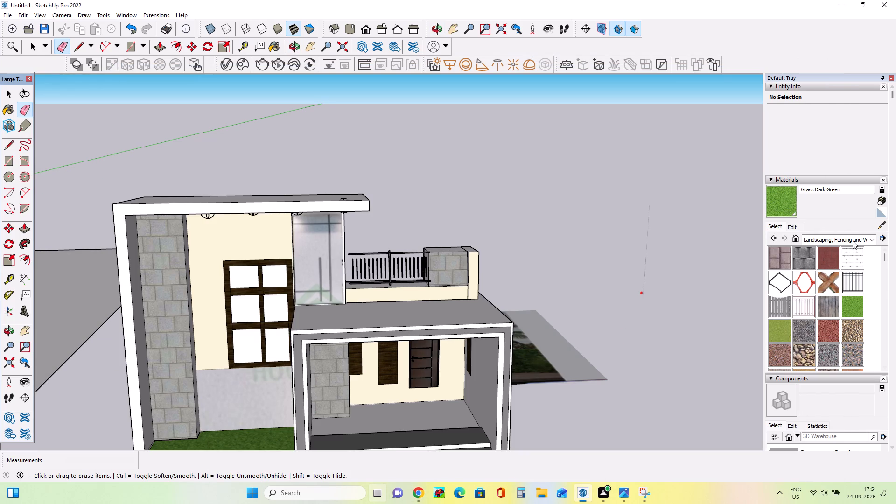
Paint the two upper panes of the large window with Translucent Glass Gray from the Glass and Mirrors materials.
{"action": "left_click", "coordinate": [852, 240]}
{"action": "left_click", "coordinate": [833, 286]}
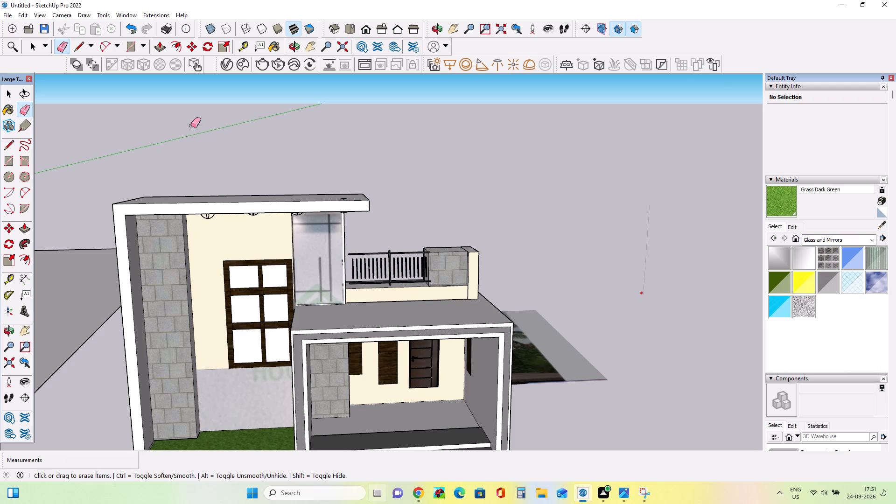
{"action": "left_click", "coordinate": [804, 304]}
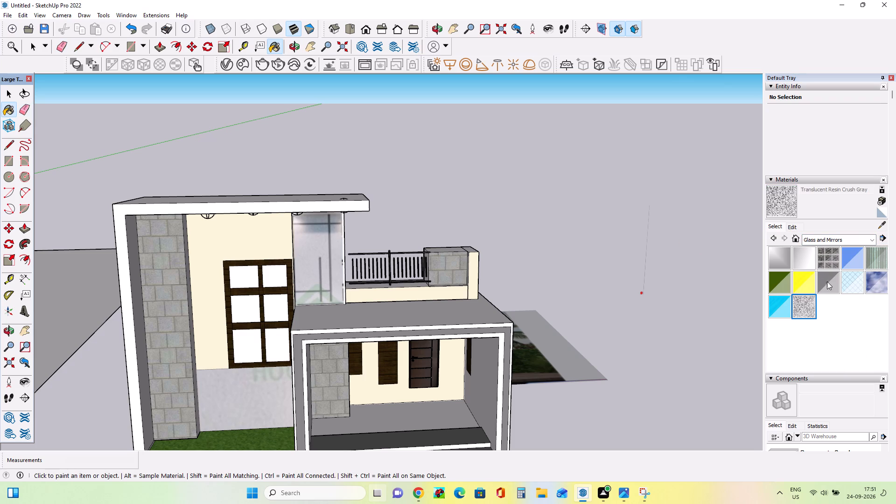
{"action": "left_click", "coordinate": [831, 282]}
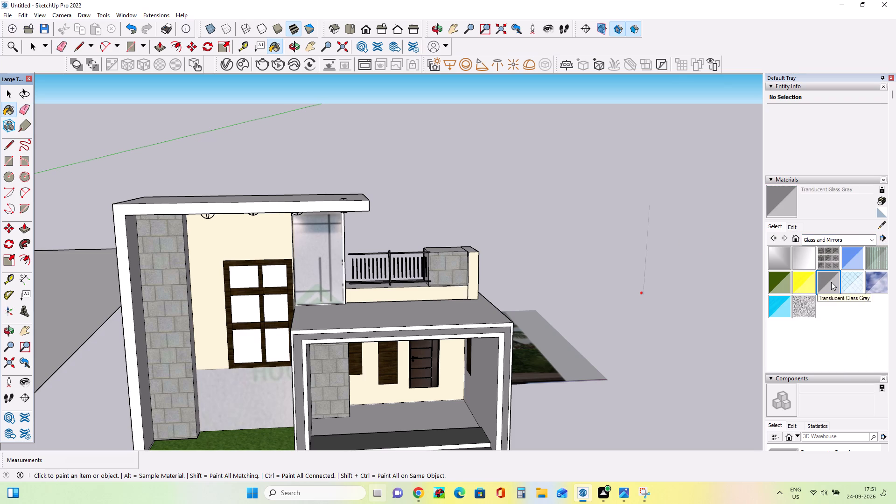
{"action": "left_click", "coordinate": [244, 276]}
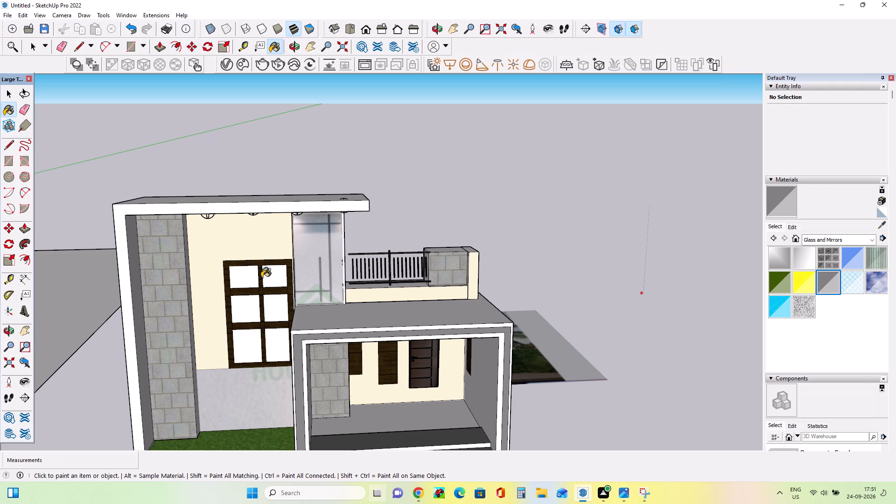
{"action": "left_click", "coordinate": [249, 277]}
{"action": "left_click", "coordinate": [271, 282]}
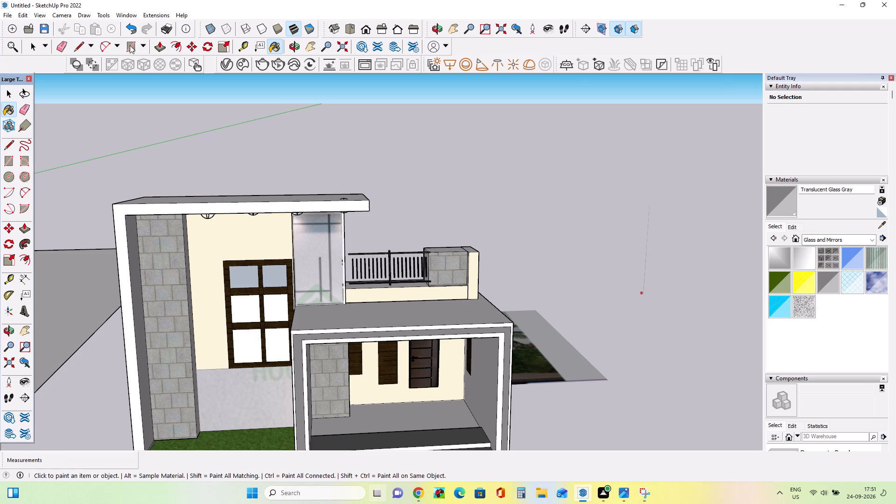
Paint all six panes of the large window with the Mirror 02 material from the Glass and Mirrors collection.
{"action": "left_click", "coordinate": [797, 258]}
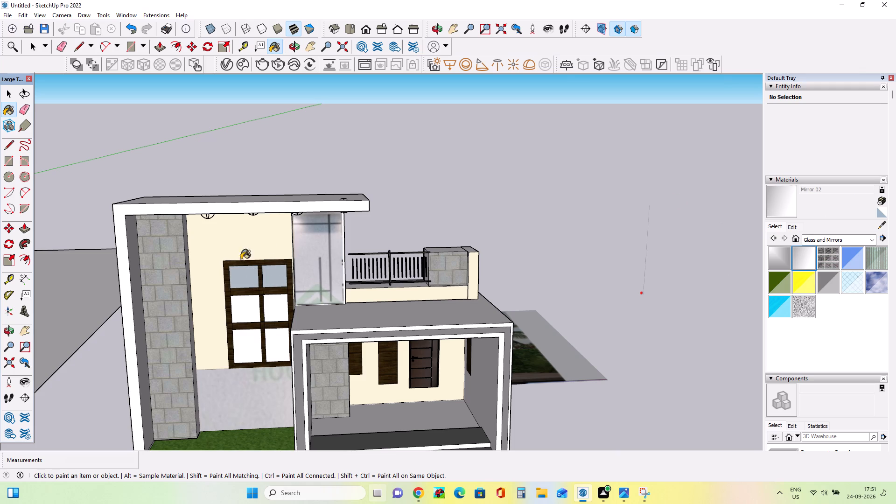
{"action": "left_click", "coordinate": [247, 273]}
{"action": "left_click", "coordinate": [284, 280]}
{"action": "left_click", "coordinate": [252, 307]}
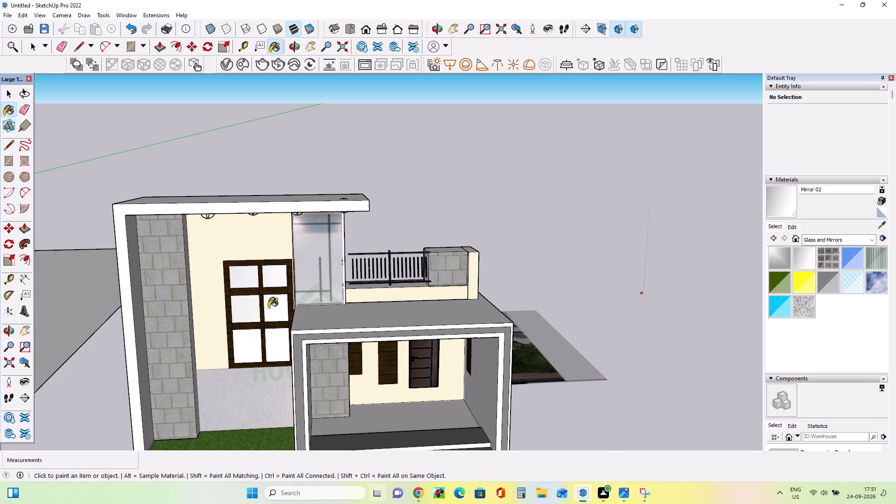
{"action": "left_click", "coordinate": [281, 308]}
{"action": "left_click", "coordinate": [253, 343]}
{"action": "left_click", "coordinate": [270, 345]}
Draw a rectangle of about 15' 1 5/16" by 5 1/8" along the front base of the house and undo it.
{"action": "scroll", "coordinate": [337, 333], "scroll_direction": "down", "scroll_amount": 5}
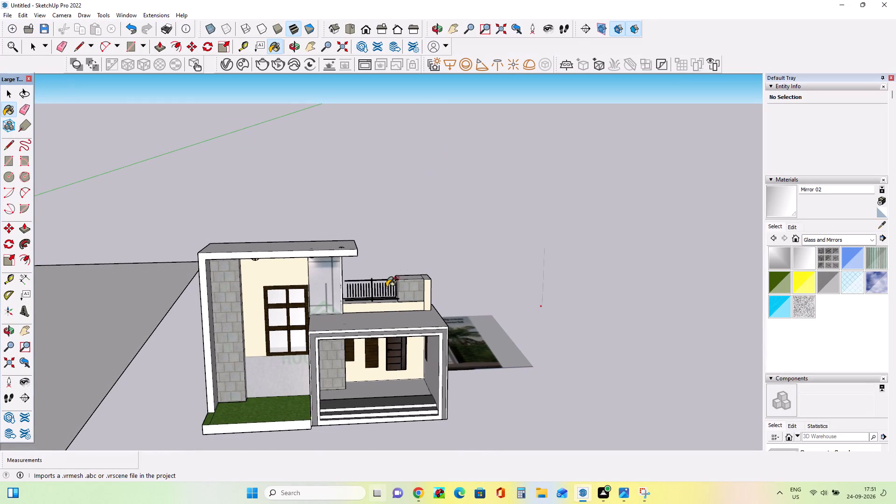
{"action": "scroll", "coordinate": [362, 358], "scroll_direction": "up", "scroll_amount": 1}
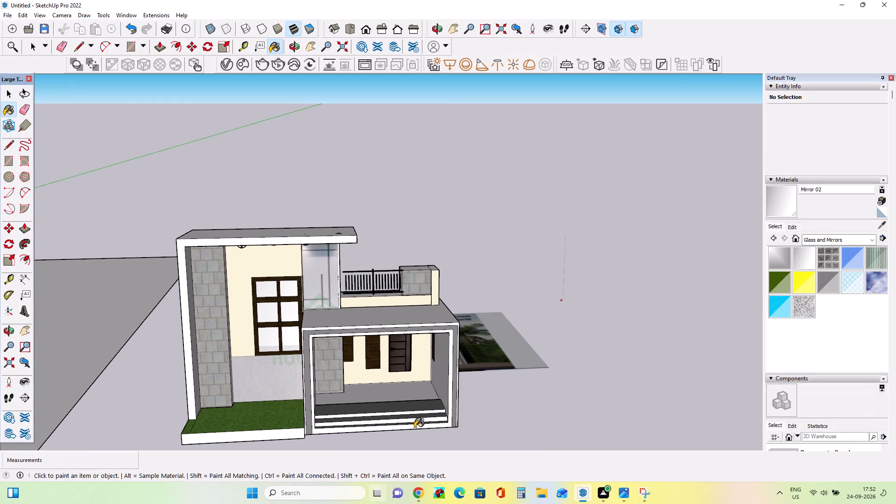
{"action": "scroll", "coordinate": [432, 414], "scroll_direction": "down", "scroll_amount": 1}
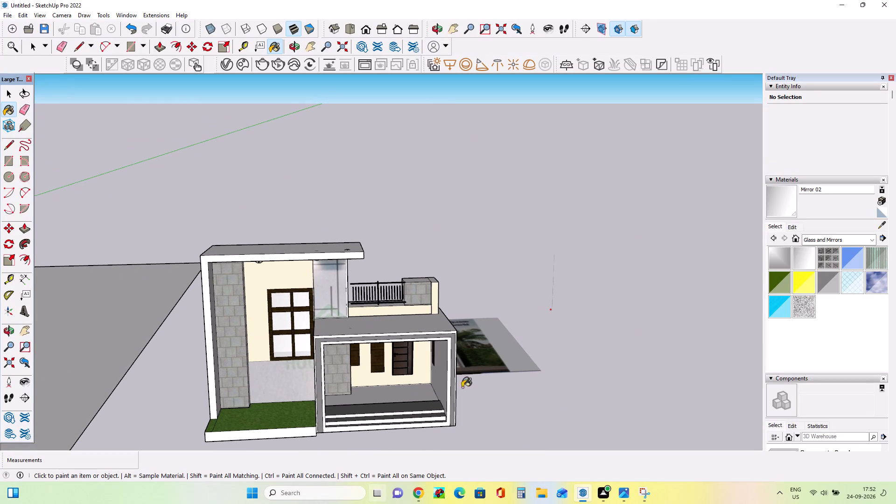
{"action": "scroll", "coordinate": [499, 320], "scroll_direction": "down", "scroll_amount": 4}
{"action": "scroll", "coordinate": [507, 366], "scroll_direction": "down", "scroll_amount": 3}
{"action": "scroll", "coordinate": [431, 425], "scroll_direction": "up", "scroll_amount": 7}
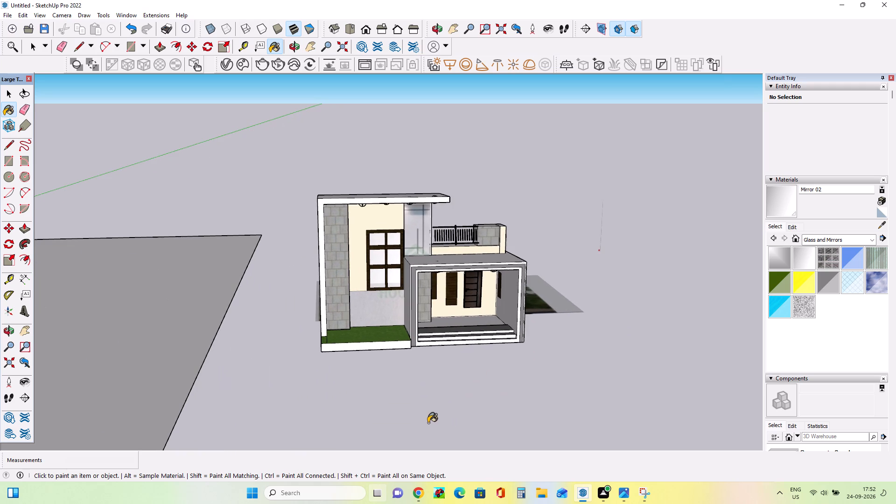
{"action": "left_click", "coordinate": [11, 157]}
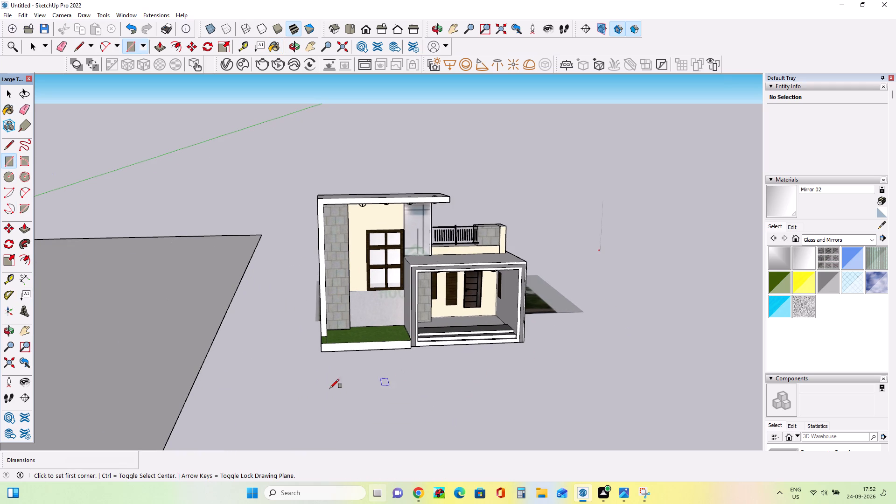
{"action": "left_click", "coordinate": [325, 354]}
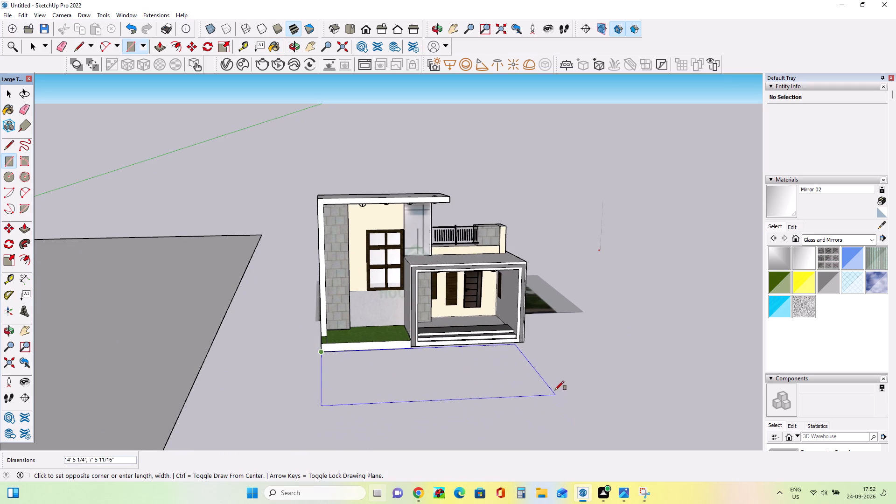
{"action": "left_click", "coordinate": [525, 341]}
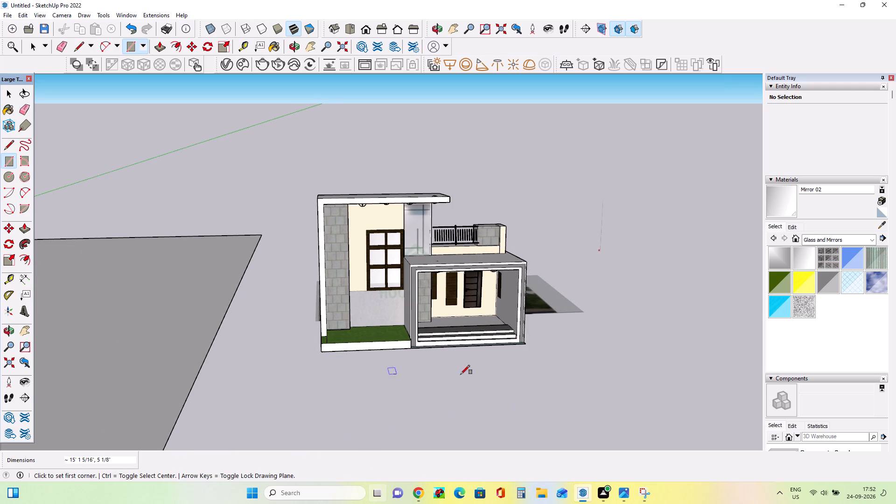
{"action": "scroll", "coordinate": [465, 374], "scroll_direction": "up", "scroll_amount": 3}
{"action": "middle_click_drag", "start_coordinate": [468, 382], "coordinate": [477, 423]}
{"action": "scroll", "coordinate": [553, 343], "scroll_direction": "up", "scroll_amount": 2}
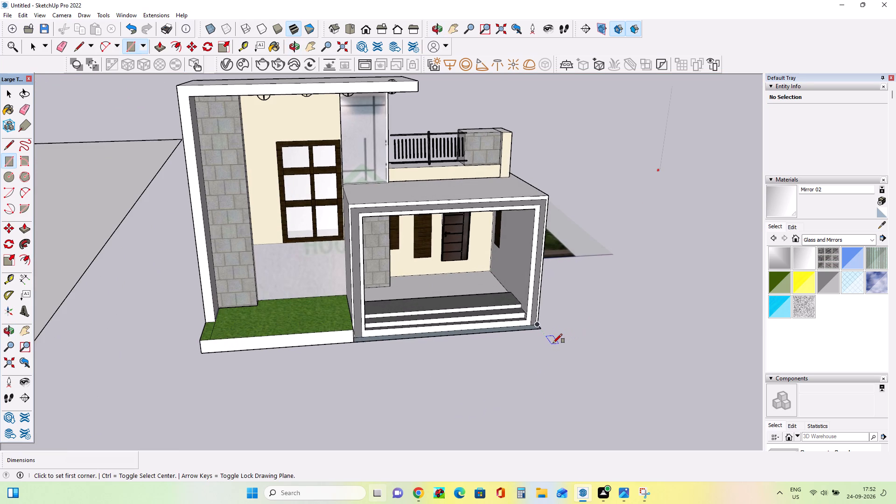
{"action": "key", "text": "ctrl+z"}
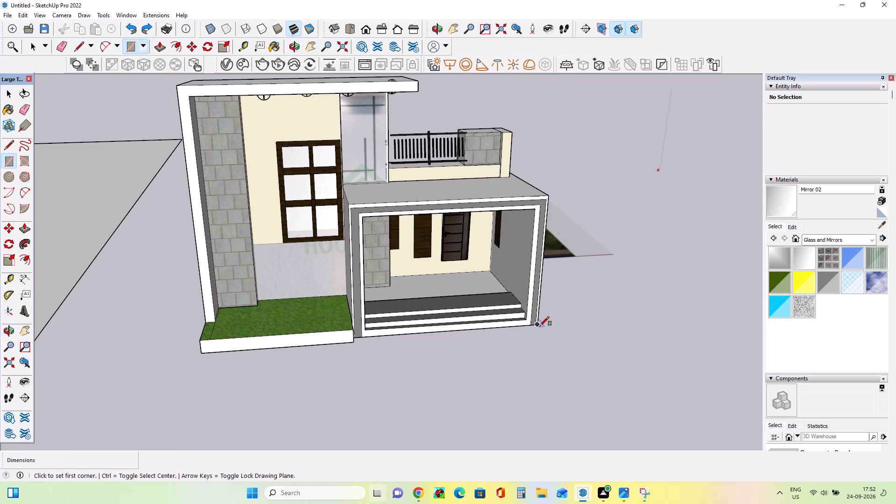
Draw a thin rectangle of about 15' 1 5/16" by 5 1/8" along the front base of the house.
{"action": "left_click", "coordinate": [539, 325]}
{"action": "left_click", "coordinate": [202, 352]}
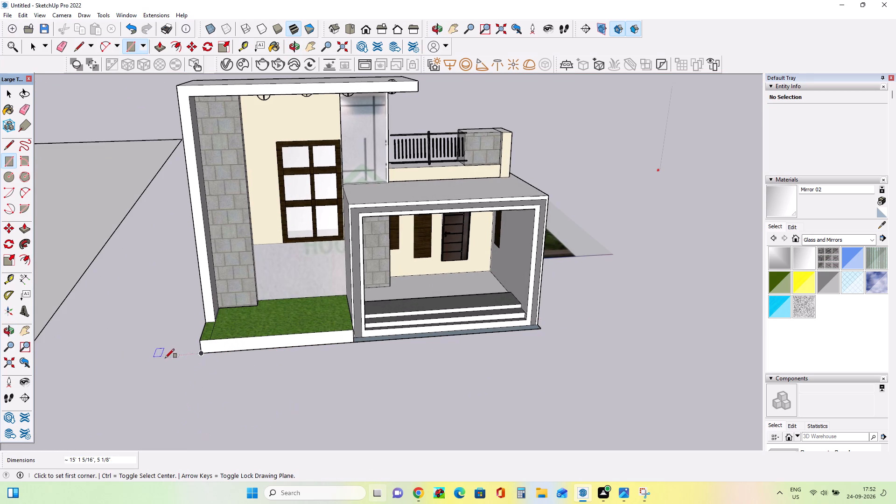
Draw a ground rectangle of about 15' 1 5/16" by 7' 9 1/16" extending forward from the front base of the house.
{"action": "left_click", "coordinate": [201, 354]}
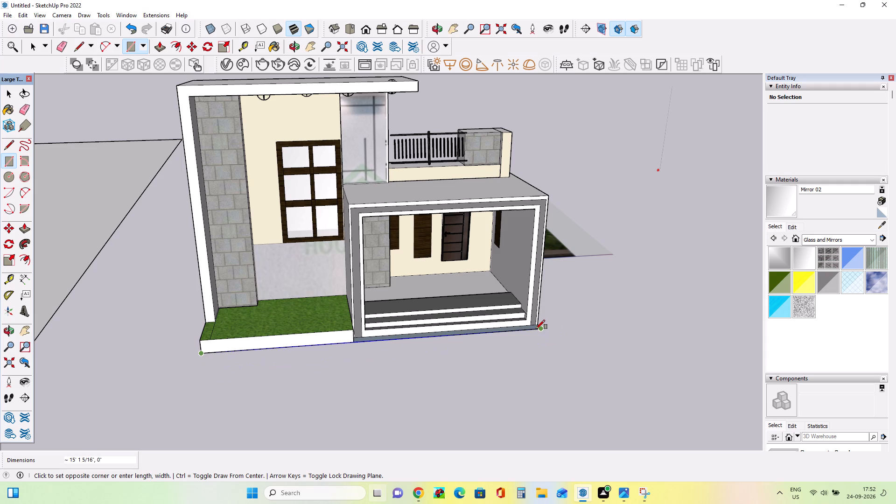
{"action": "scroll", "coordinate": [538, 330], "scroll_direction": "up", "scroll_amount": 3}
{"action": "middle_click_drag", "start_coordinate": [536, 330], "coordinate": [542, 385]}
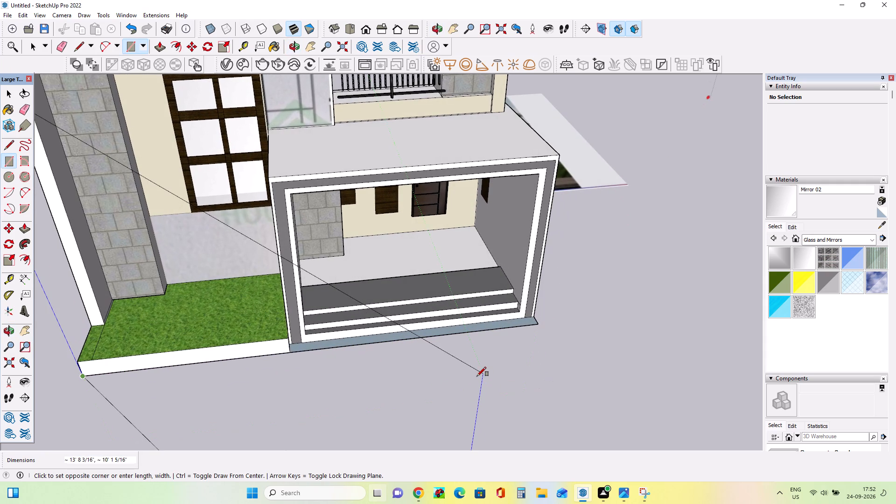
{"action": "scroll", "coordinate": [478, 375], "scroll_direction": "down", "scroll_amount": 4}
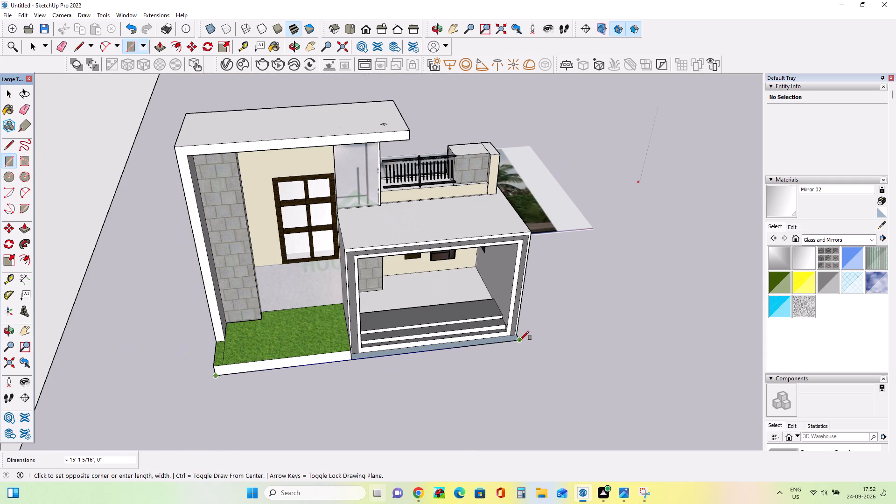
{"action": "left_click", "coordinate": [520, 340]}
{"action": "scroll", "coordinate": [545, 401], "scroll_direction": "down", "scroll_amount": 5}
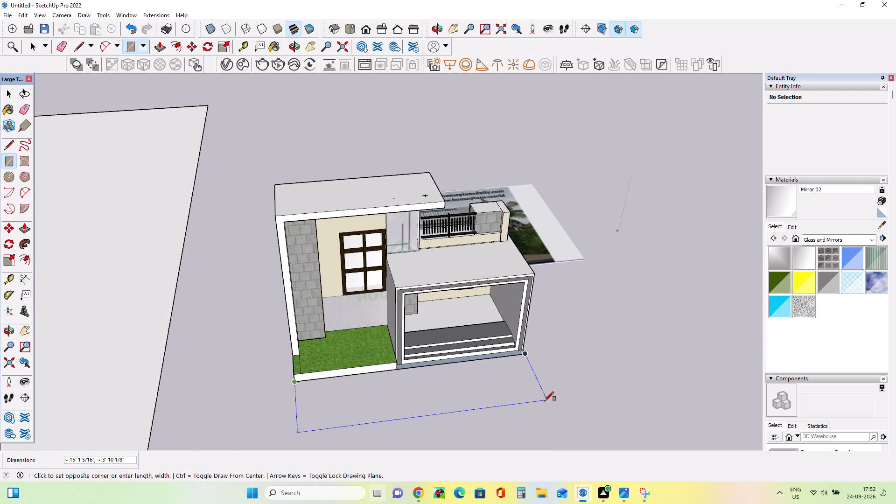
{"action": "scroll", "coordinate": [545, 401], "scroll_direction": "down", "scroll_amount": 2}
{"action": "left_click", "coordinate": [570, 434]}
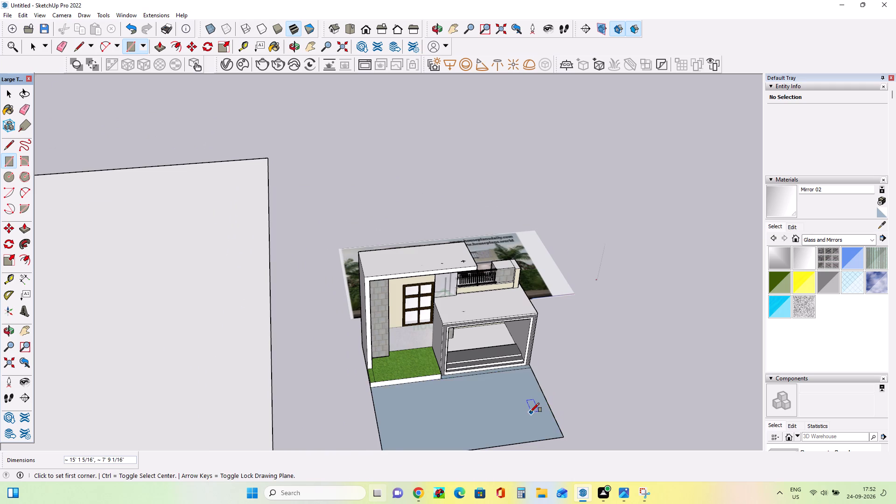
Paint the ground rectangle in front of the house with Cladding Siding Tan from the Brick, Cladding and Siding materials.
{"action": "scroll", "coordinate": [530, 412], "scroll_direction": "down", "scroll_amount": 4}
{"action": "scroll", "coordinate": [531, 414], "scroll_direction": "up", "scroll_amount": 2}
{"action": "scroll", "coordinate": [490, 392], "scroll_direction": "up", "scroll_amount": 9}
{"action": "scroll", "coordinate": [490, 419], "scroll_direction": "down", "scroll_amount": 5}
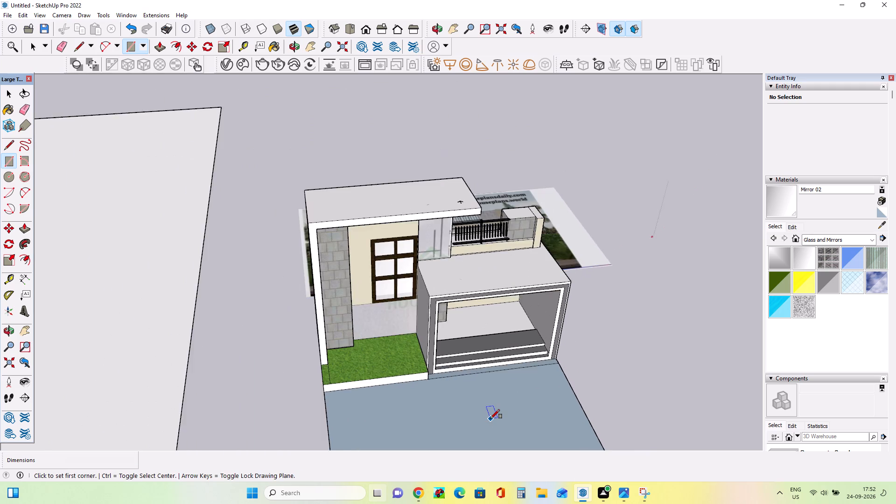
{"action": "left_click", "coordinate": [844, 238]}
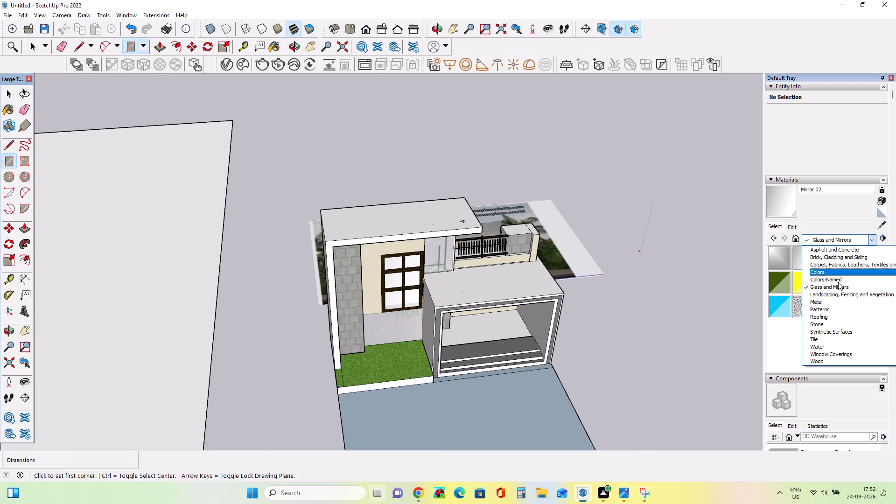
{"action": "left_click", "coordinate": [843, 259]}
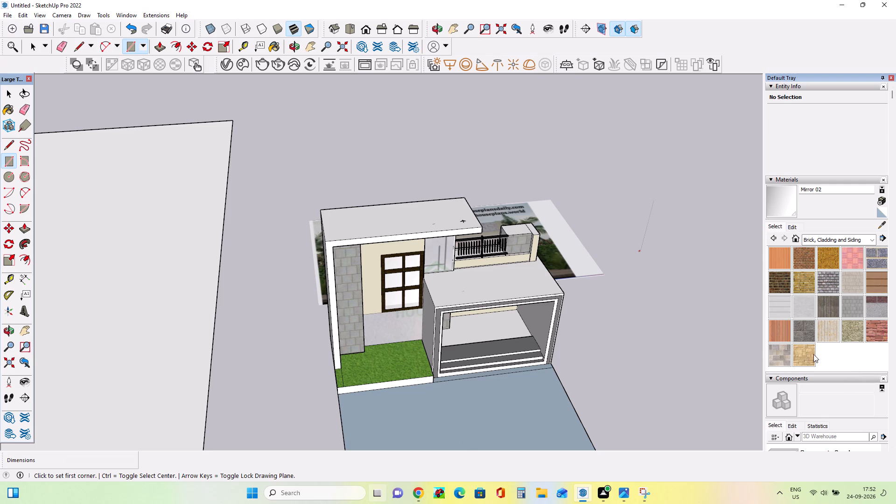
{"action": "left_click", "coordinate": [873, 280]}
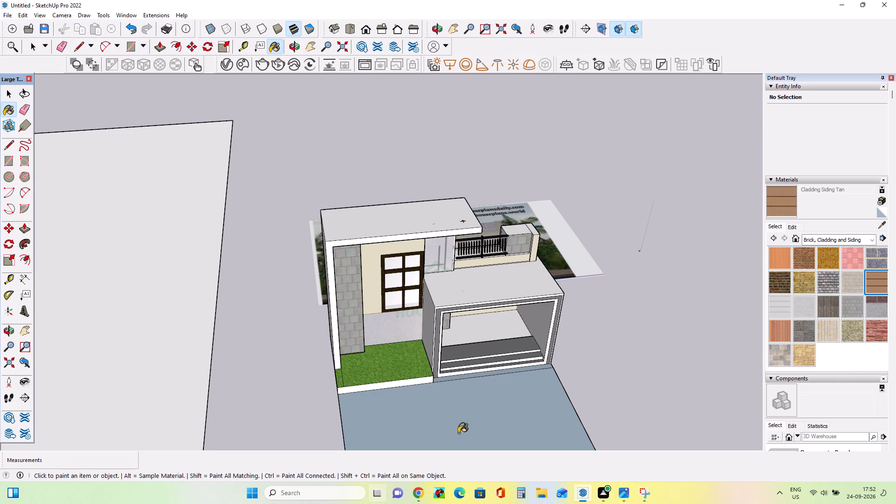
{"action": "left_click", "coordinate": [434, 427]}
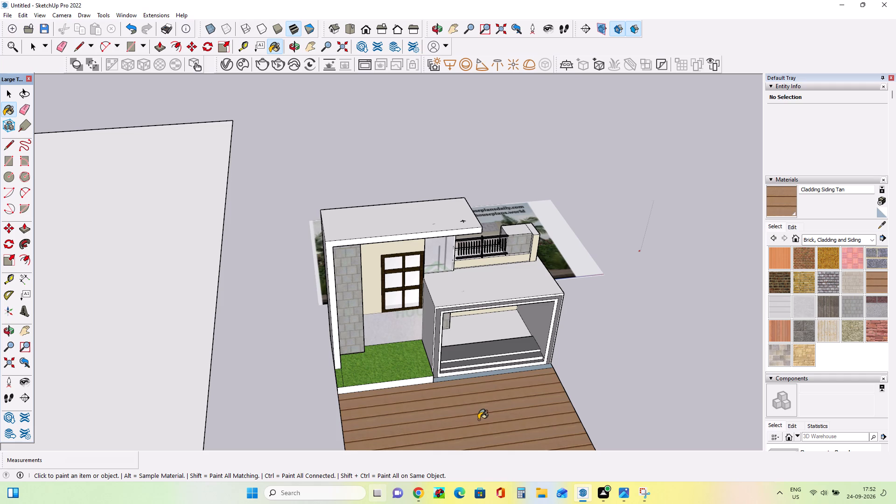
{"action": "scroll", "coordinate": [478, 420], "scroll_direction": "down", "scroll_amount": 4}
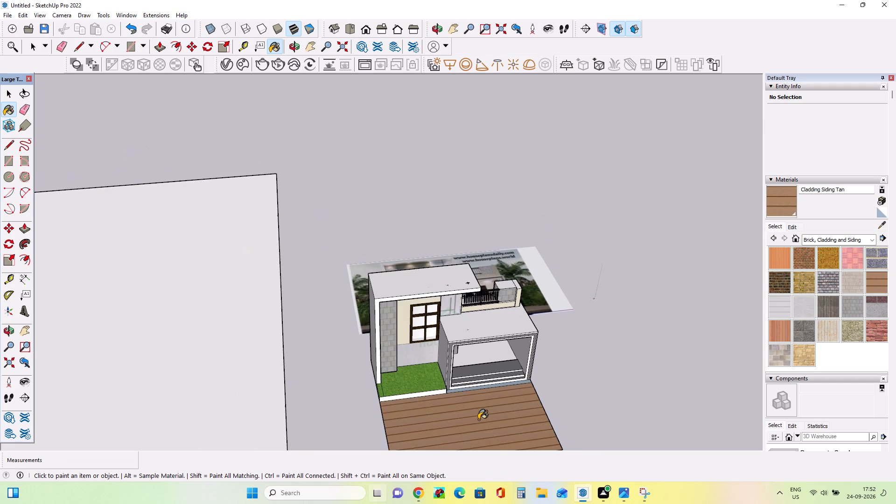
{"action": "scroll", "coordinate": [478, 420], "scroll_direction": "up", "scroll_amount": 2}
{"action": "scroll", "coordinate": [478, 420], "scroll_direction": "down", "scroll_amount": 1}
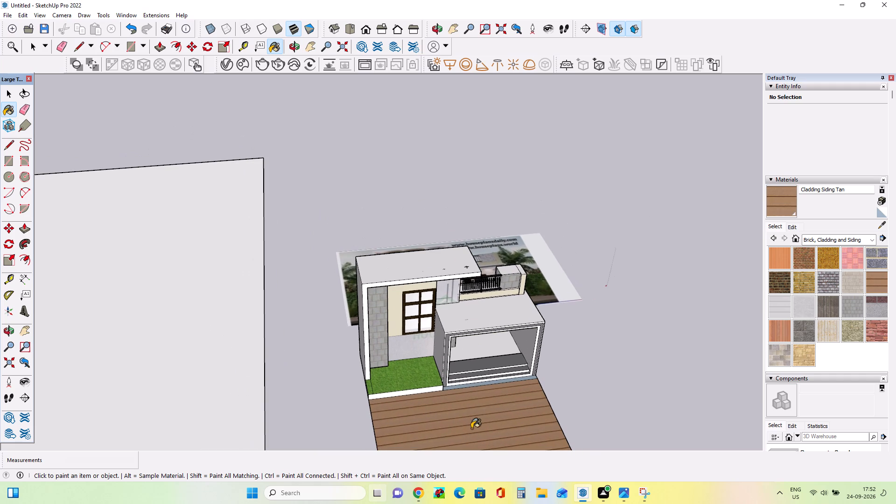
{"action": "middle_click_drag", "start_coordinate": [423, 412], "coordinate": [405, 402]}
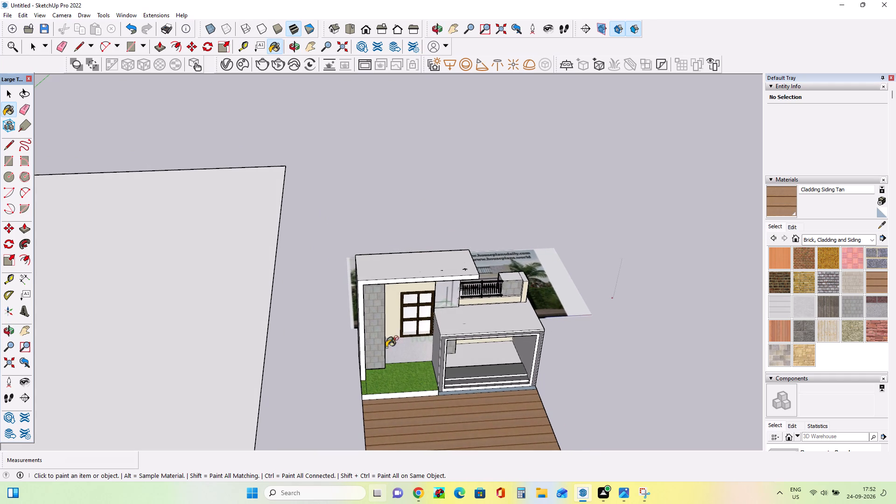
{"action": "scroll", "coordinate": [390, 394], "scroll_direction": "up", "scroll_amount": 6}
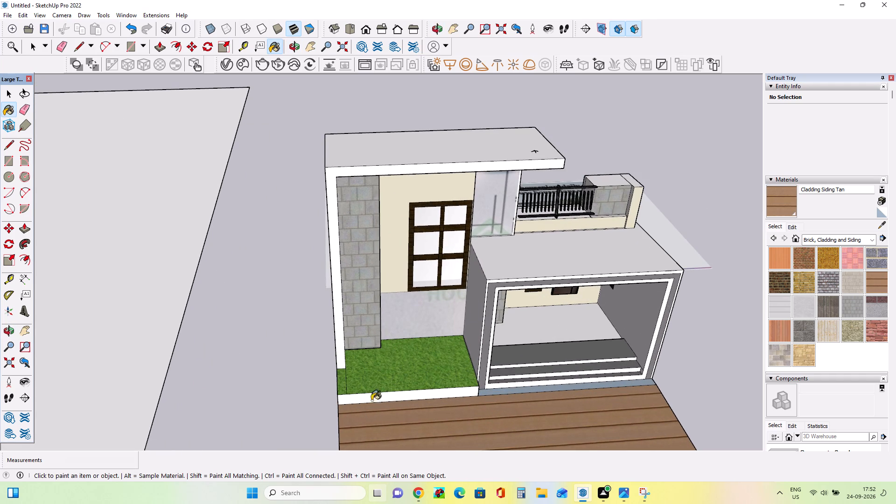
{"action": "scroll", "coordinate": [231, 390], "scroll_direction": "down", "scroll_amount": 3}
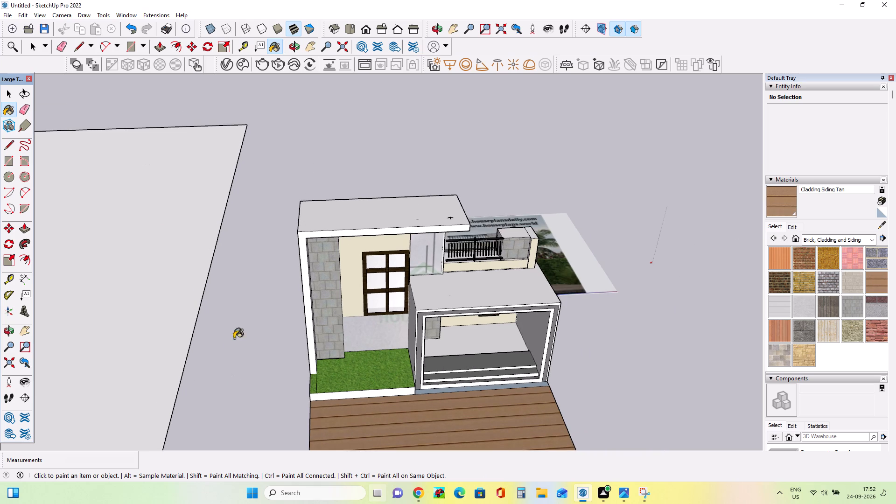
Switch to 3D Warehouse in Chrome and search the models for plants.
{"action": "left_click", "coordinate": [417, 497]}
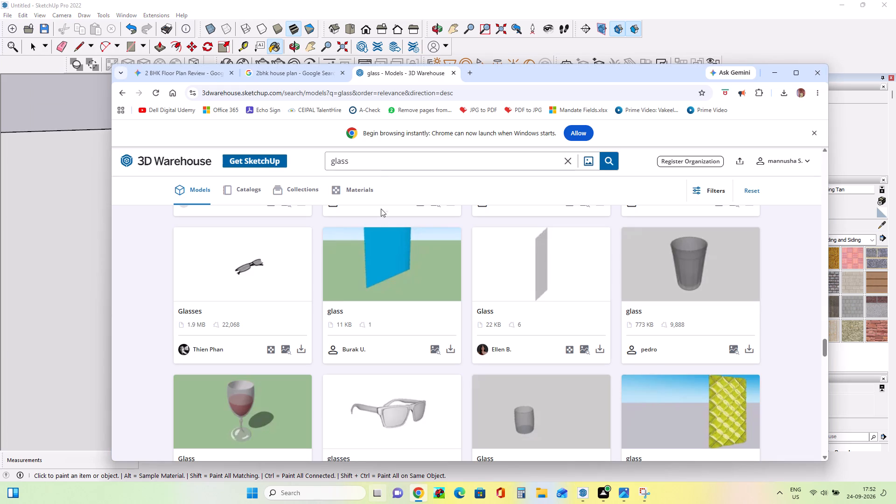
{"action": "left_click", "coordinate": [376, 159]}
{"action": "key", "text": "BackSpace"}
{"action": "key", "text": "BackSpace"}
{"action": "key", "text": "BackSpace"}
{"action": "key", "text": "BackSpace"}
{"action": "key", "text": "BackSpace"}
{"action": "key", "text": "BackSpace"}
{"action": "key", "text": "BackSpace"}
{"action": "key", "text": "BackSpace"}
{"action": "key", "text": "BackSpace"}
{"action": "type", "text": "plants"}
{"action": "key", "text": "Return"}
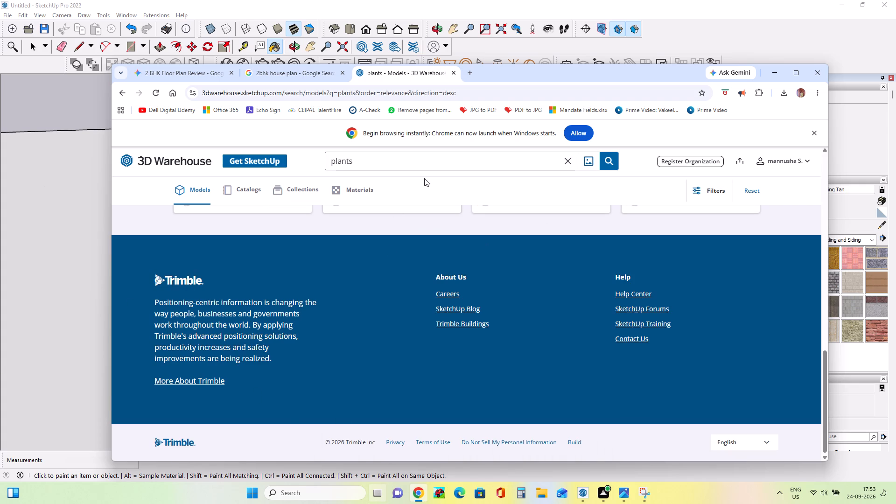
Browse the plant models and download the 12 MB leafy plant in a white pot, titled plants, as a SketchUp file.
{"action": "scroll", "coordinate": [382, 250], "scroll_direction": "up", "scroll_amount": 4}
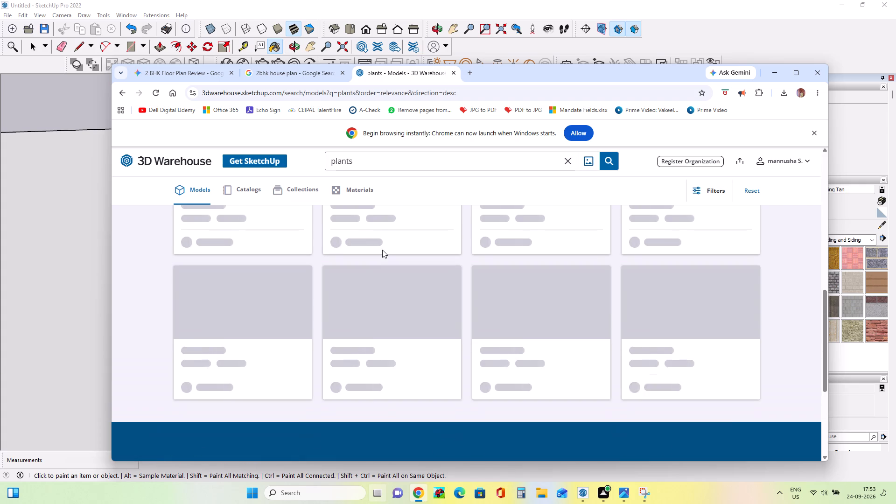
{"action": "scroll", "coordinate": [382, 250], "scroll_direction": "up", "scroll_amount": 3}
{"action": "scroll", "coordinate": [382, 250], "scroll_direction": "down", "scroll_amount": 3}
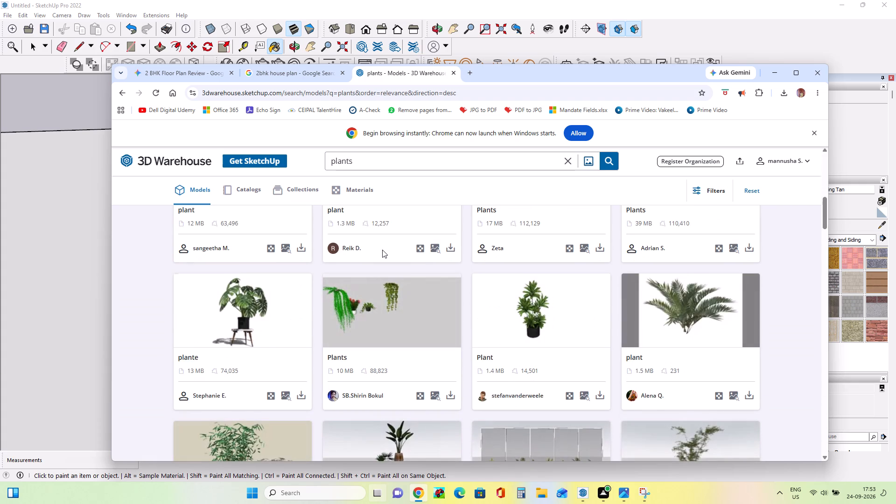
{"action": "scroll", "coordinate": [382, 250], "scroll_direction": "down", "scroll_amount": 2}
{"action": "scroll", "coordinate": [382, 250], "scroll_direction": "up", "scroll_amount": 1}
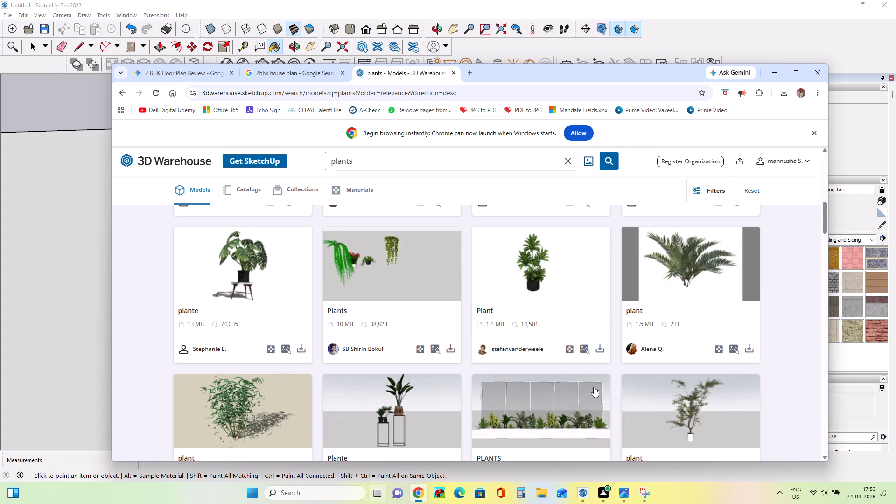
{"action": "scroll", "coordinate": [592, 355], "scroll_direction": "up", "scroll_amount": 6}
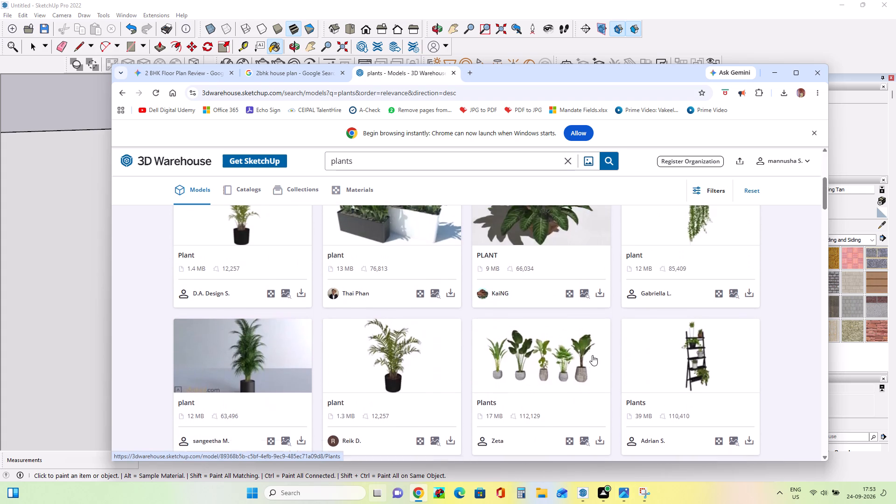
{"action": "scroll", "coordinate": [592, 355], "scroll_direction": "up", "scroll_amount": 1}
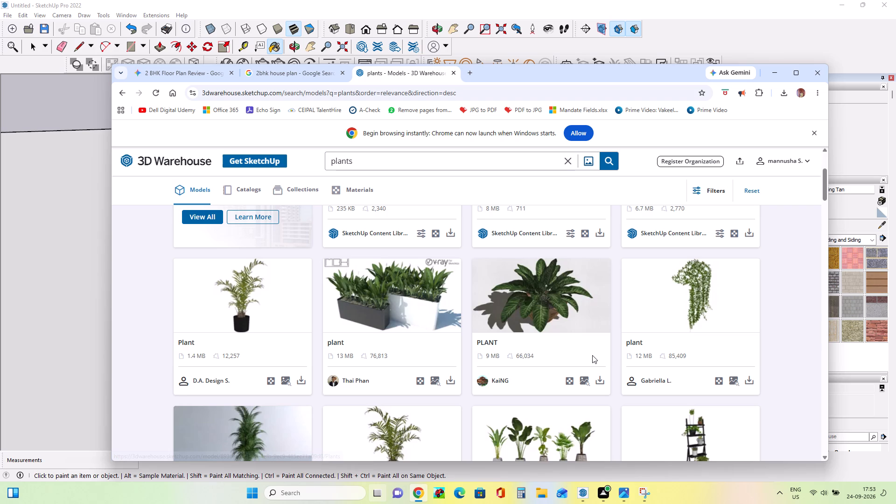
{"action": "scroll", "coordinate": [592, 355], "scroll_direction": "up", "scroll_amount": 8}
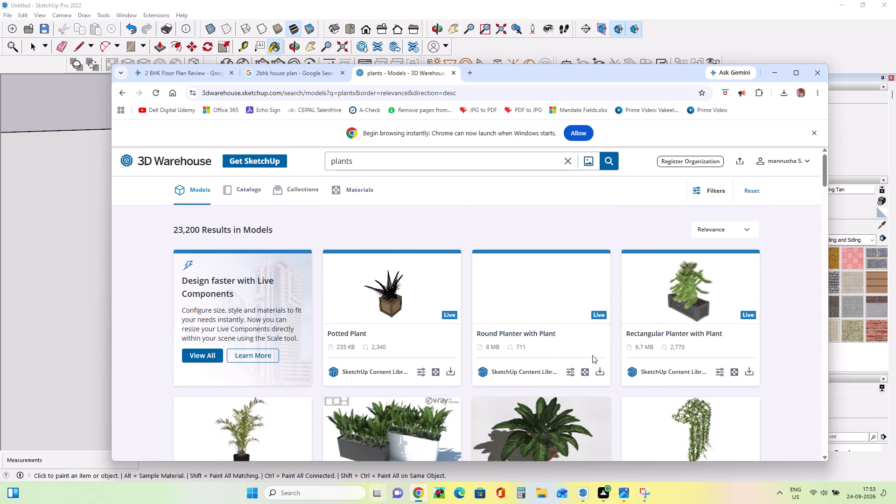
{"action": "scroll", "coordinate": [592, 355], "scroll_direction": "down", "scroll_amount": 6}
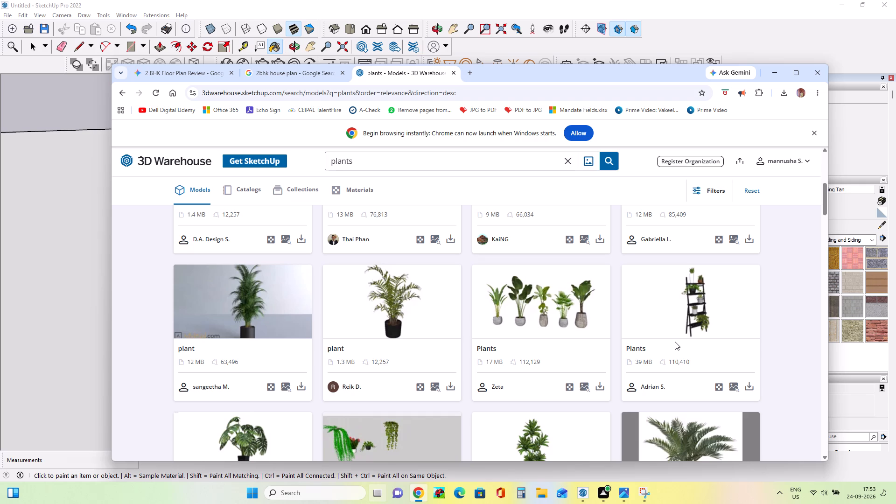
{"action": "scroll", "coordinate": [675, 342], "scroll_direction": "down", "scroll_amount": 2}
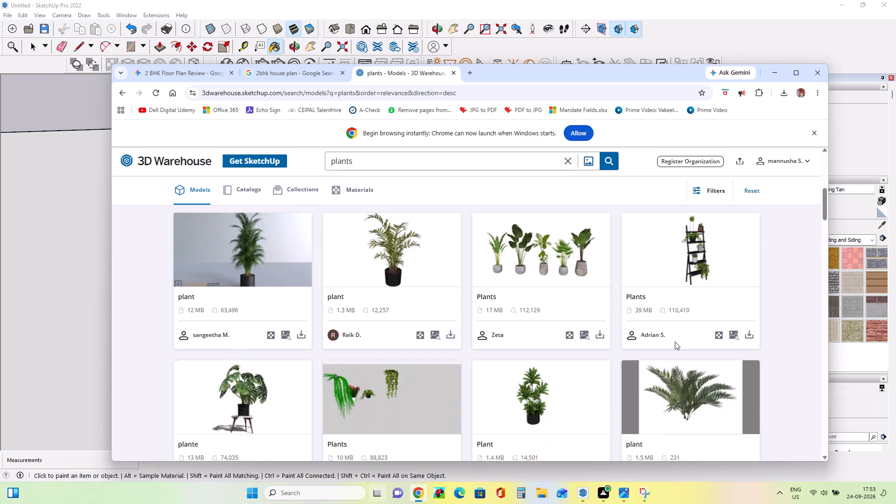
{"action": "scroll", "coordinate": [675, 342], "scroll_direction": "down", "scroll_amount": 7}
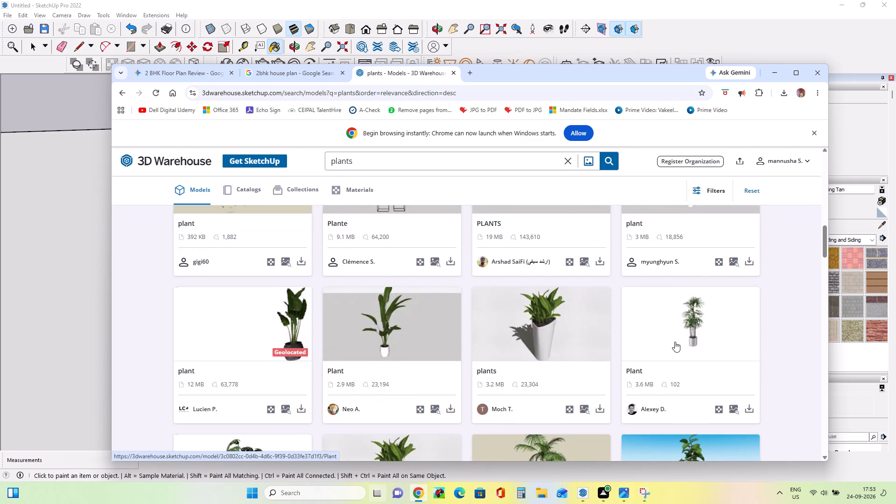
{"action": "scroll", "coordinate": [675, 342], "scroll_direction": "down", "scroll_amount": 3}
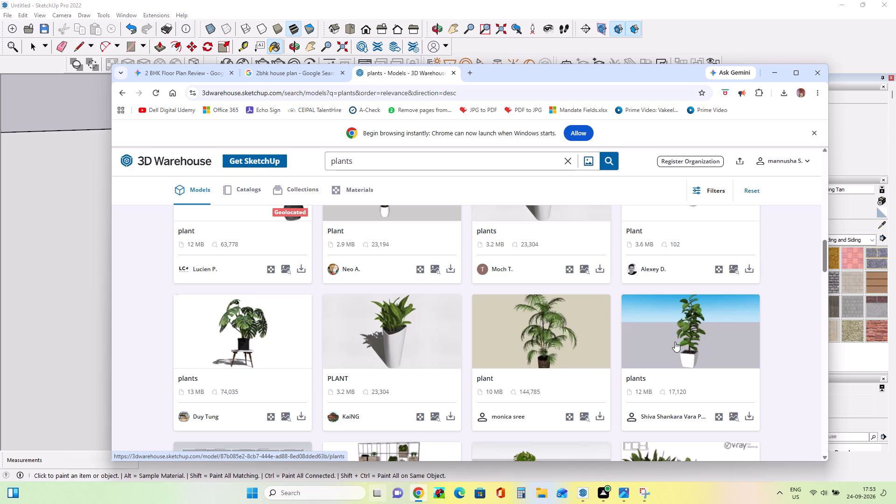
{"action": "scroll", "coordinate": [675, 342], "scroll_direction": "down", "scroll_amount": 2}
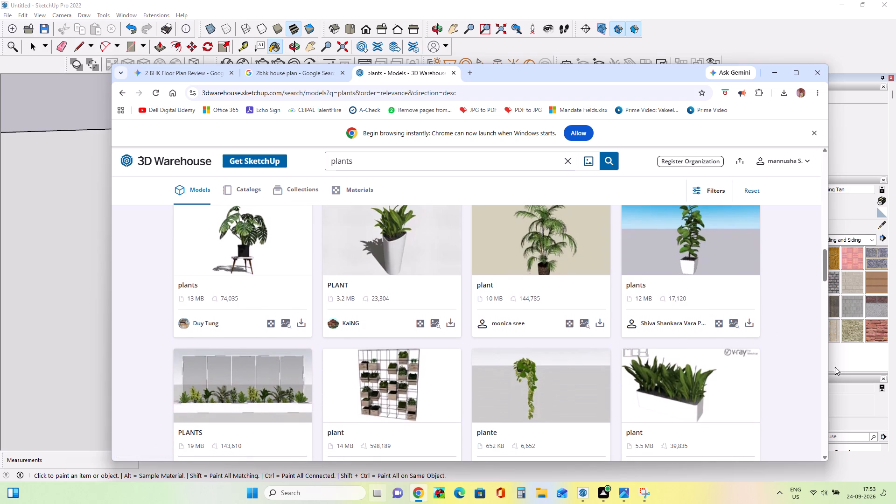
{"action": "left_click", "coordinate": [750, 325]}
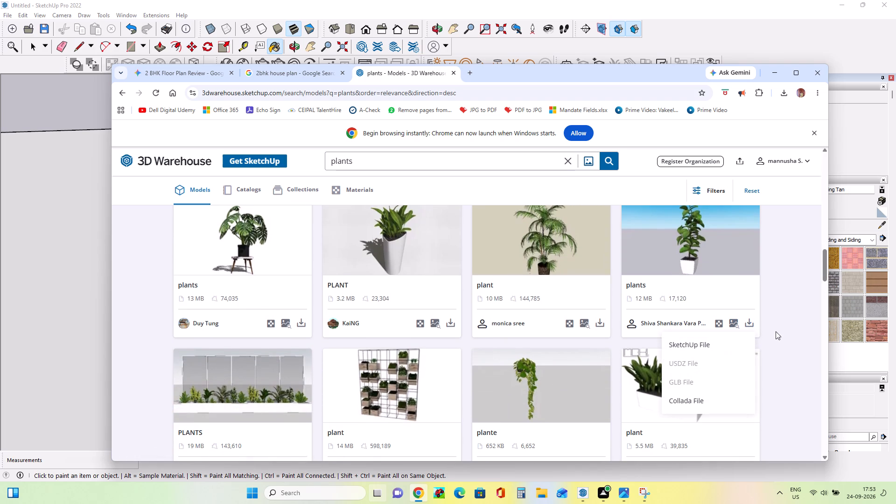
{"action": "left_click", "coordinate": [701, 347]}
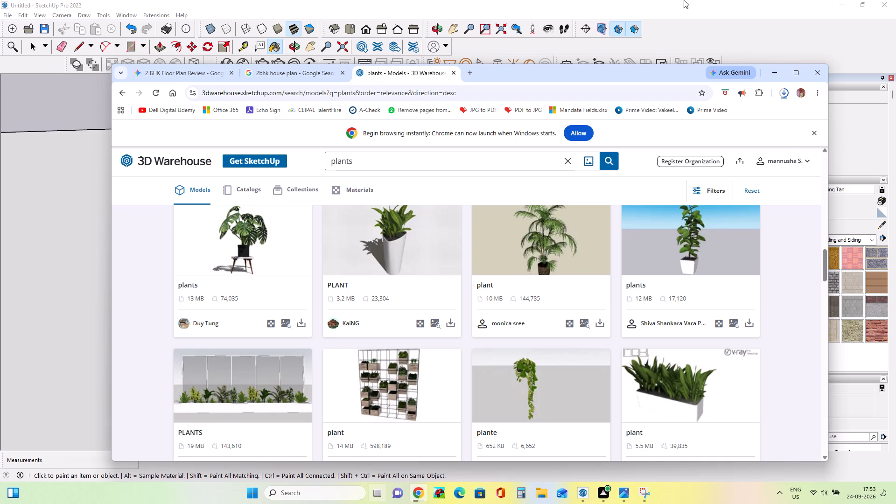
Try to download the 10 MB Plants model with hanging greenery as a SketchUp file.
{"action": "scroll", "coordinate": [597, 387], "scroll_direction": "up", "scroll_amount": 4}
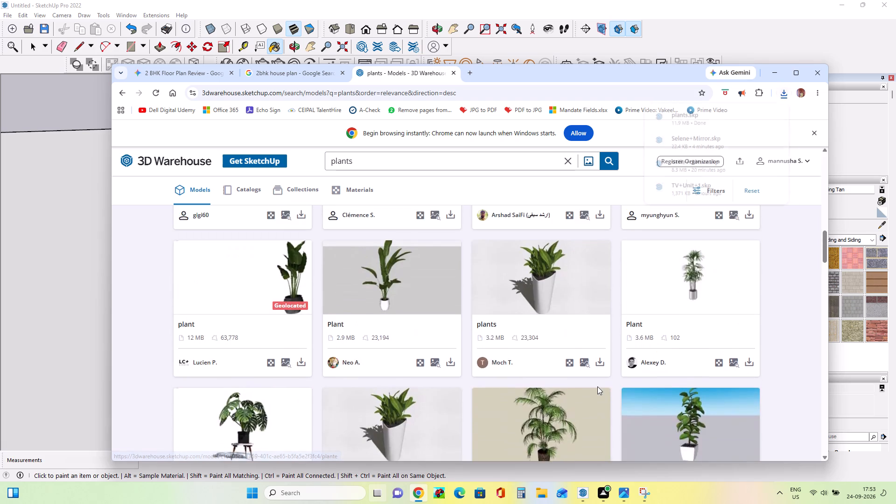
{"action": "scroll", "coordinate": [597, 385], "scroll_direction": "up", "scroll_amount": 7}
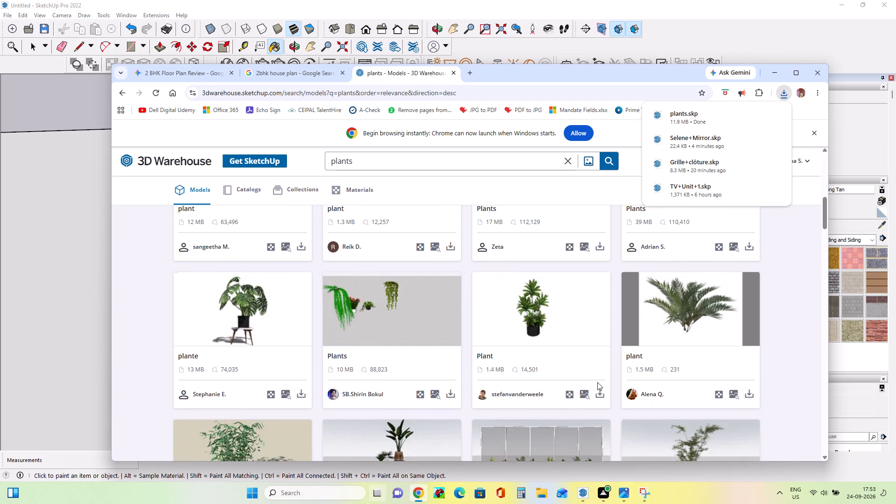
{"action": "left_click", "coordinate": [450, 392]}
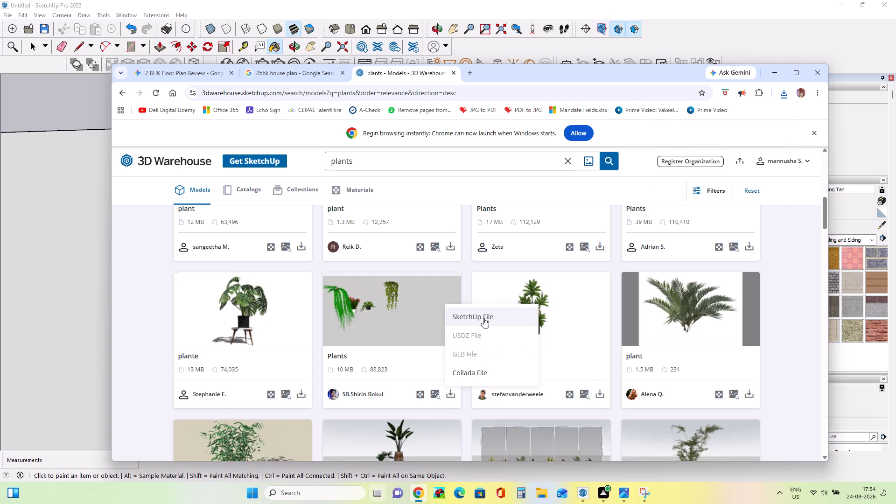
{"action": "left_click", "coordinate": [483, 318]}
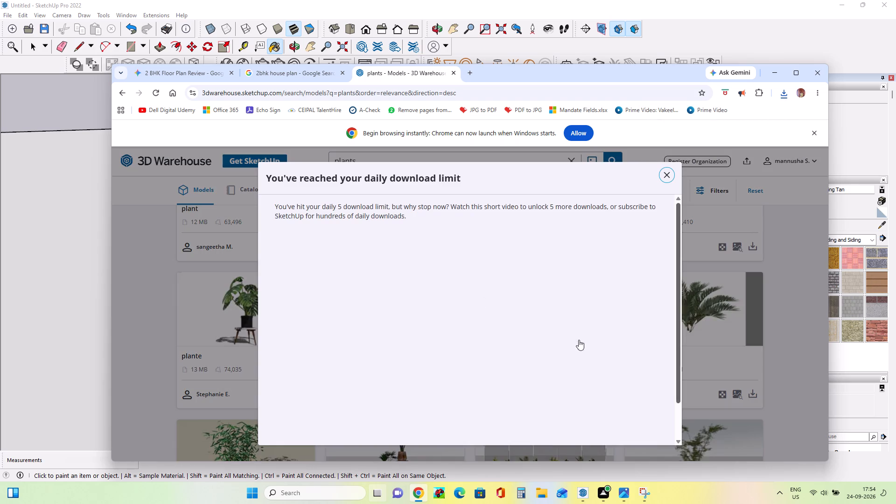
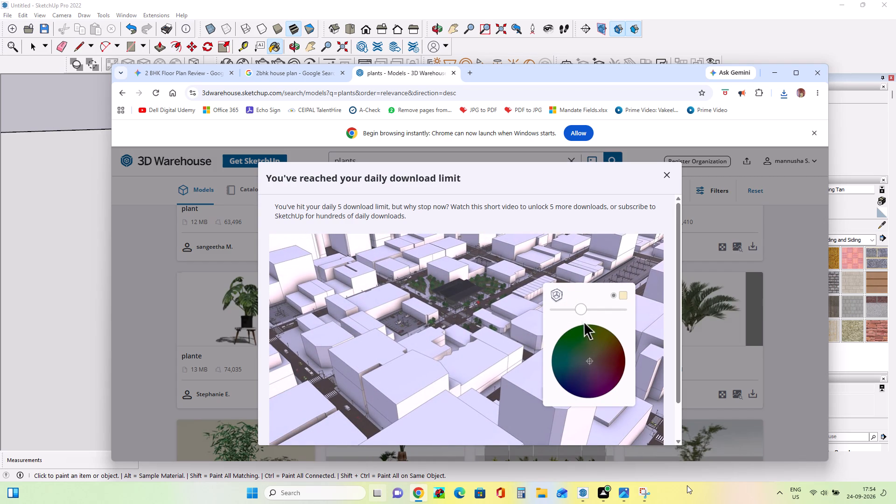
Dismiss the download-limit dialog once its video has unlocked more downloads, and download the 10 MB Plants model with hanging greenery.
{"action": "scroll", "coordinate": [502, 420], "scroll_direction": "down", "scroll_amount": 4}
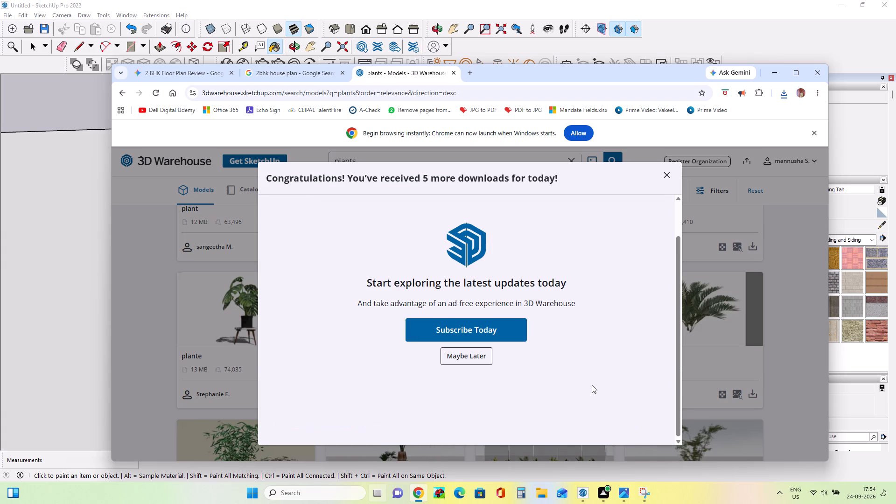
{"action": "left_click", "coordinate": [667, 173]}
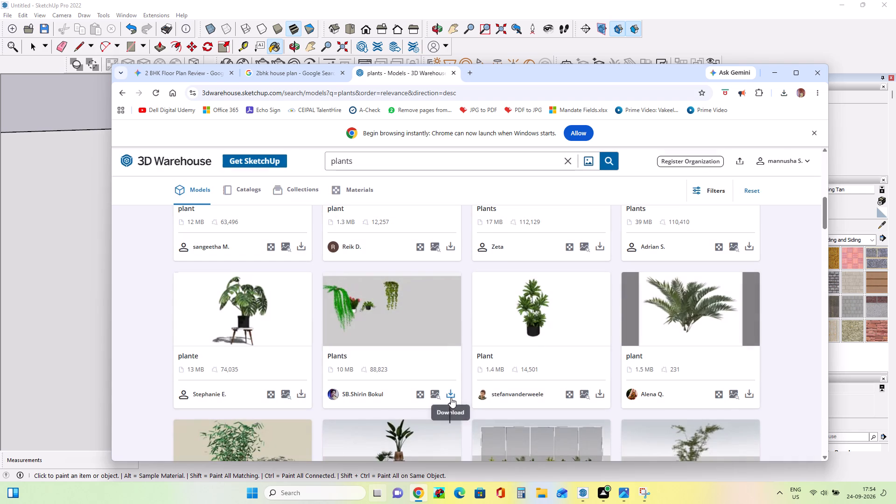
{"action": "left_click", "coordinate": [451, 398]}
{"action": "left_click", "coordinate": [475, 322]}
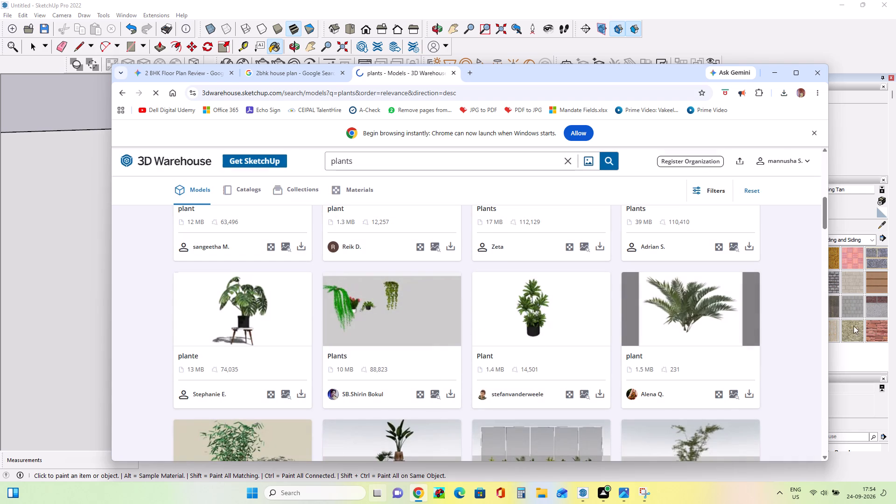
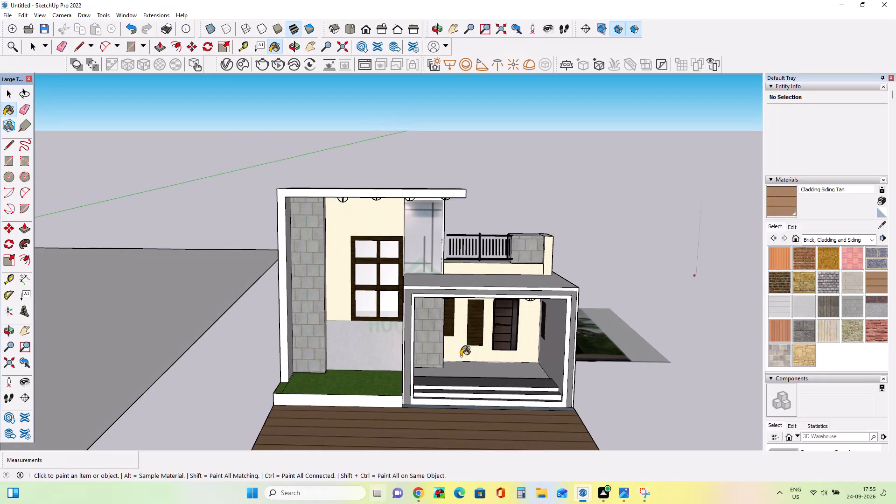
Import the downloaded "plants (1)" SketchUp model from the Downloads folder into the house model.
{"action": "scroll", "coordinate": [465, 359], "scroll_direction": "up", "scroll_amount": 1}
{"action": "middle_click_drag", "start_coordinate": [465, 359], "coordinate": [473, 340]}
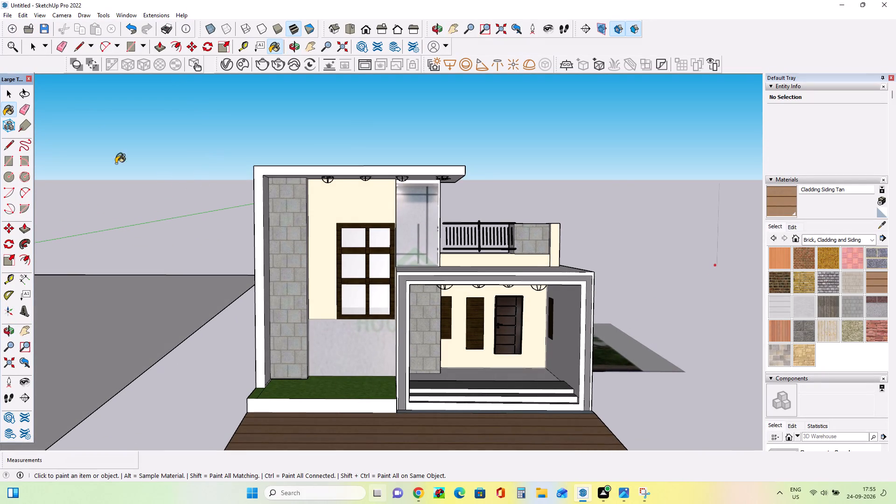
{"action": "left_click", "coordinate": [9, 12]}
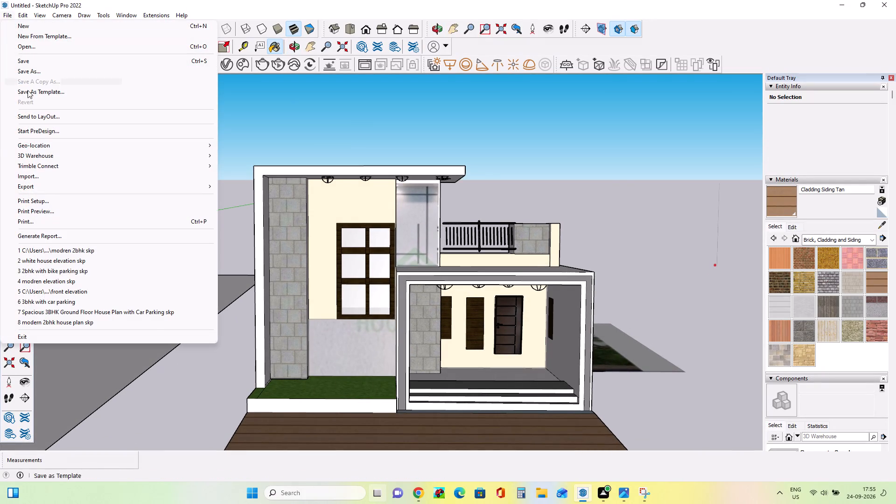
{"action": "left_click", "coordinate": [51, 174]}
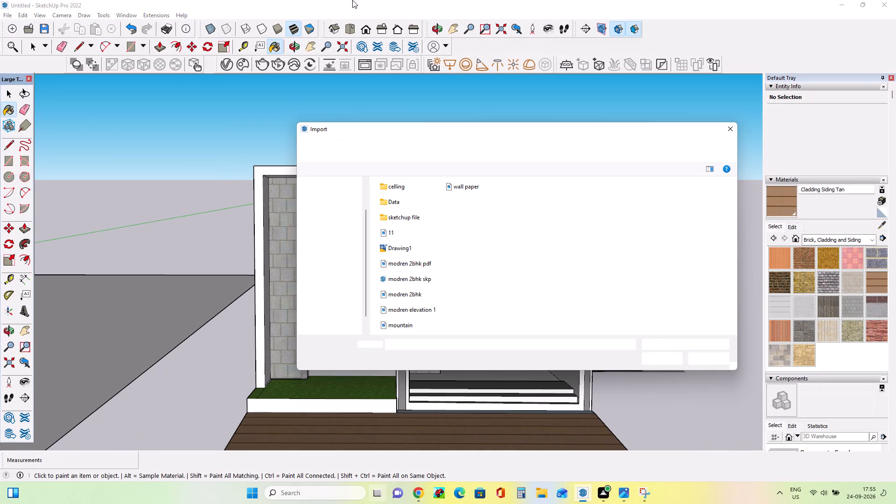
{"action": "scroll", "coordinate": [333, 318], "scroll_direction": "down", "scroll_amount": 1}
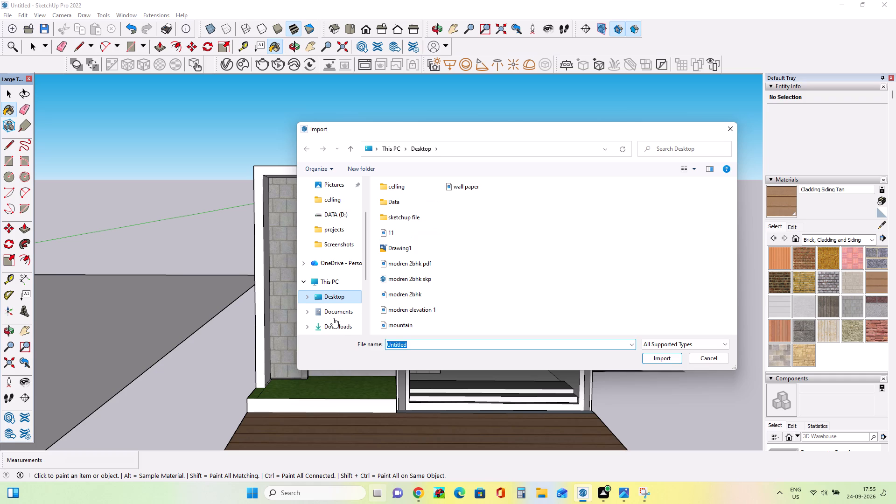
{"action": "scroll", "coordinate": [341, 322], "scroll_direction": "down", "scroll_amount": 1}
{"action": "left_click", "coordinate": [341, 310]}
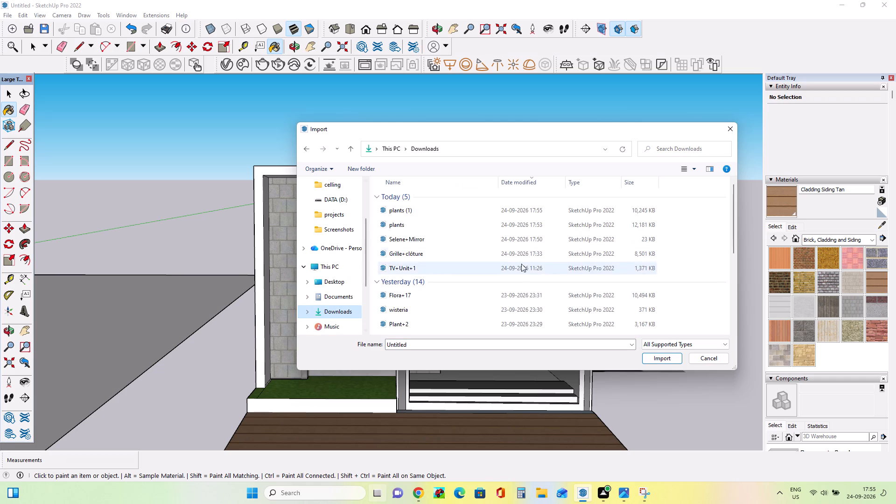
{"action": "left_click", "coordinate": [445, 205]}
{"action": "left_click", "coordinate": [668, 363]}
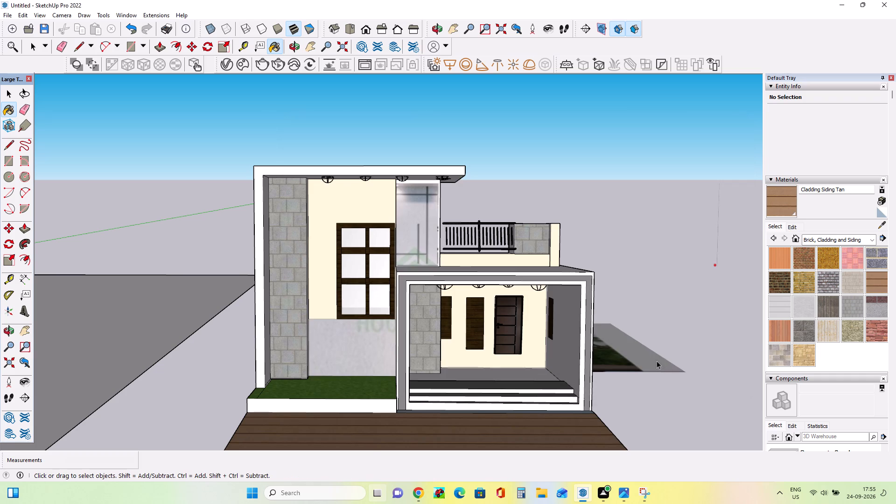
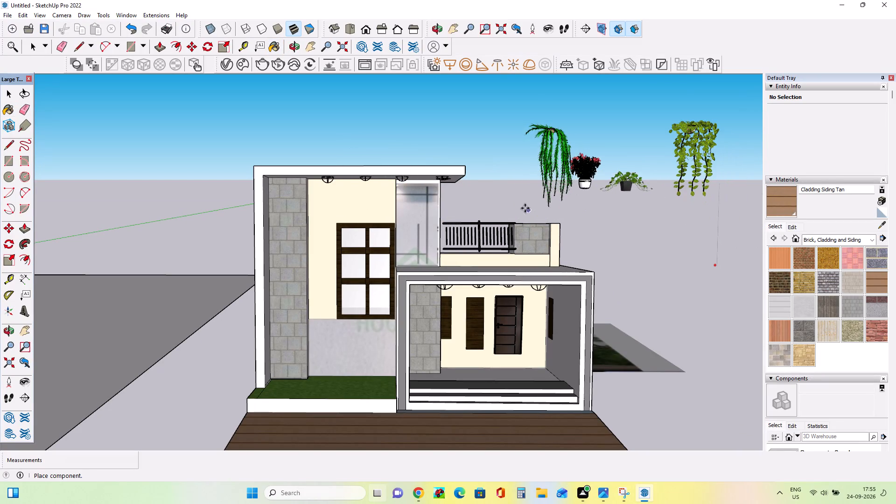
Place the imported plants component in the air beside the upper floor and explode it into separate plants.
{"action": "left_click", "coordinate": [526, 210]}
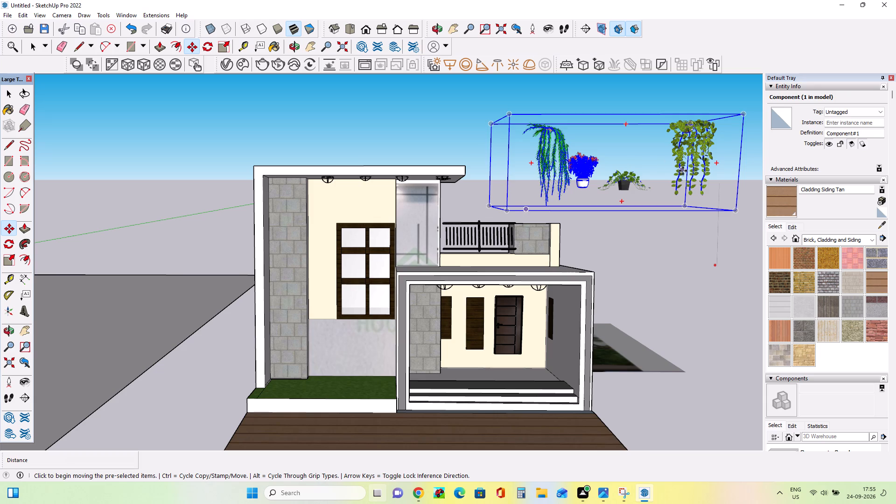
{"action": "right_click", "coordinate": [683, 171]}
{"action": "left_click", "coordinate": [718, 243]}
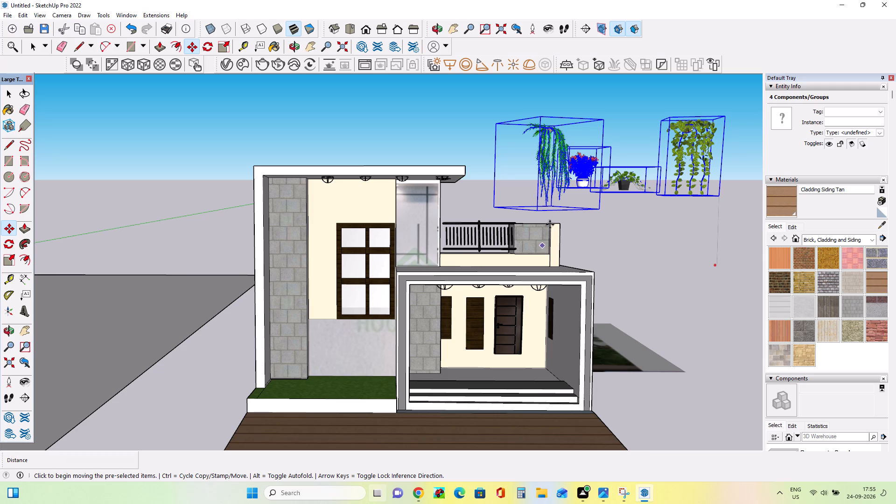
{"action": "left_click", "coordinate": [10, 96]}
{"action": "left_click", "coordinate": [123, 120]}
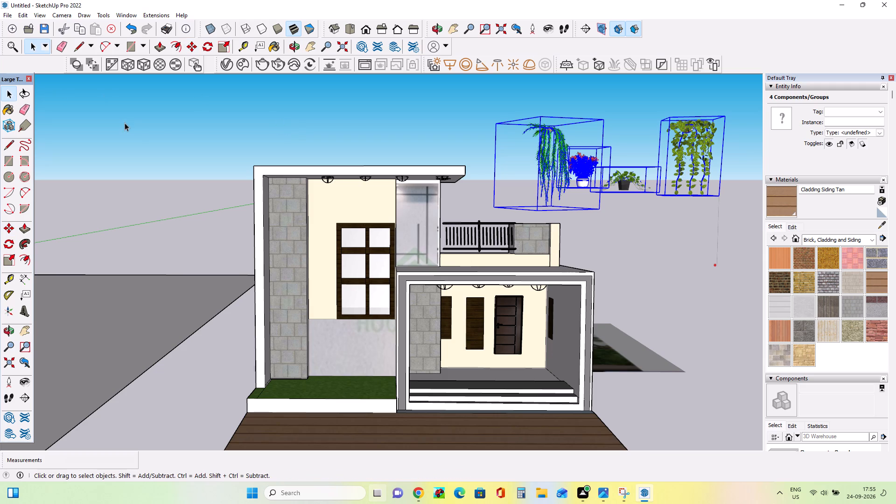
Delete the long drooping fern, the low potted plant and the red-flowered pot, keeping only the broad-leafed hanging plant.
{"action": "left_click", "coordinate": [550, 148]}
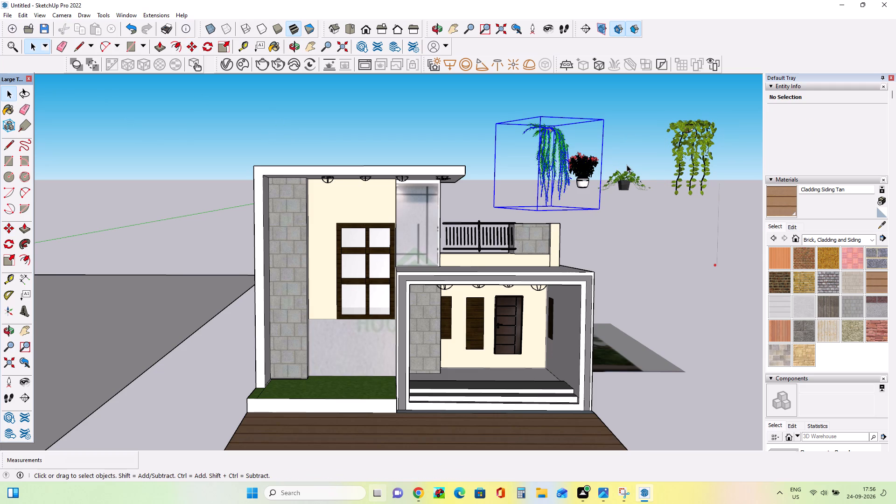
{"action": "key", "text": "Delete"}
{"action": "left_click", "coordinate": [628, 177]}
{"action": "key", "text": "Delete"}
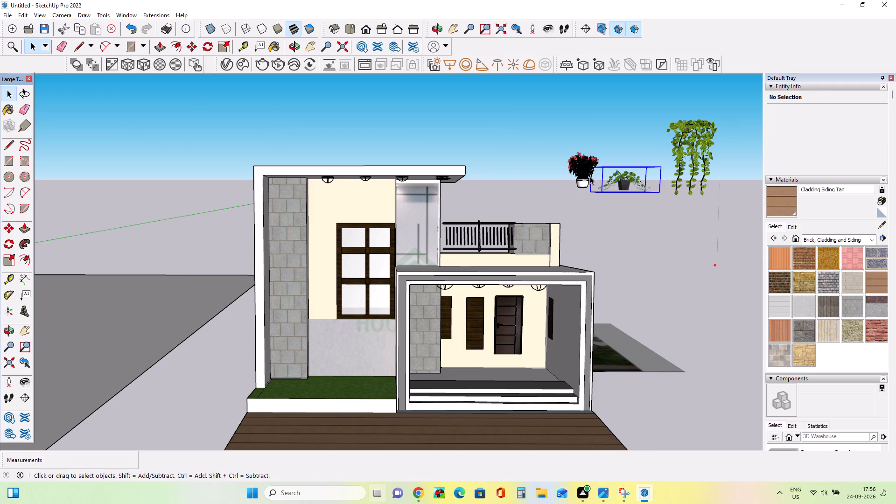
{"action": "left_click", "coordinate": [587, 173]}
{"action": "key", "text": "Delete"}
Scale the broad-leafed hanging plant to about 0.75 in height and 0.82 in width, then stretch its flattened depth by about 4.
{"action": "left_click", "coordinate": [695, 149]}
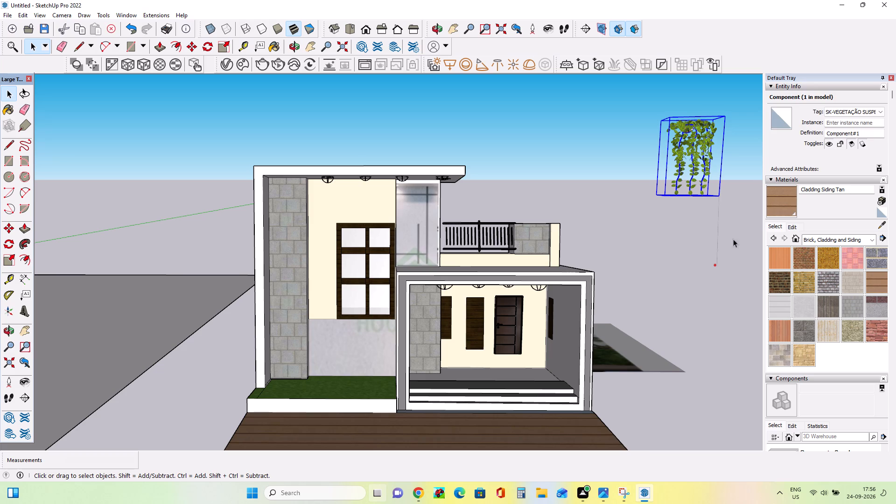
{"action": "left_click", "coordinate": [12, 259]}
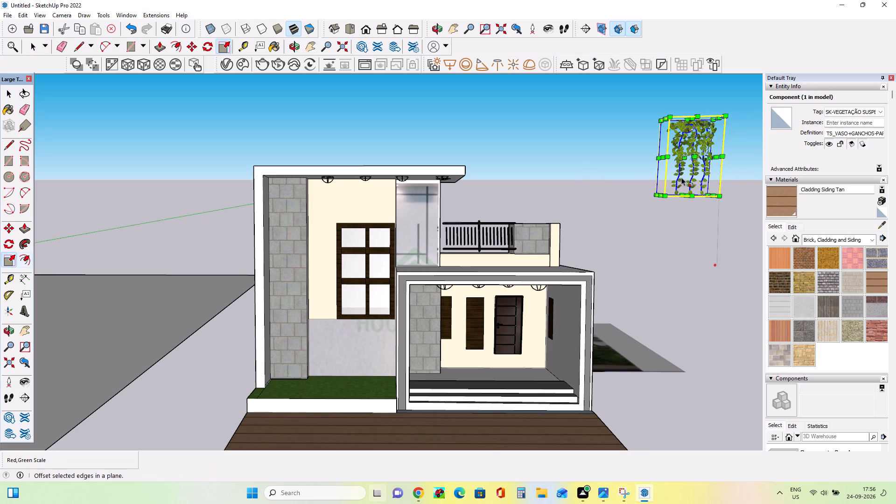
{"action": "left_click", "coordinate": [689, 191]}
{"action": "left_click", "coordinate": [680, 176]}
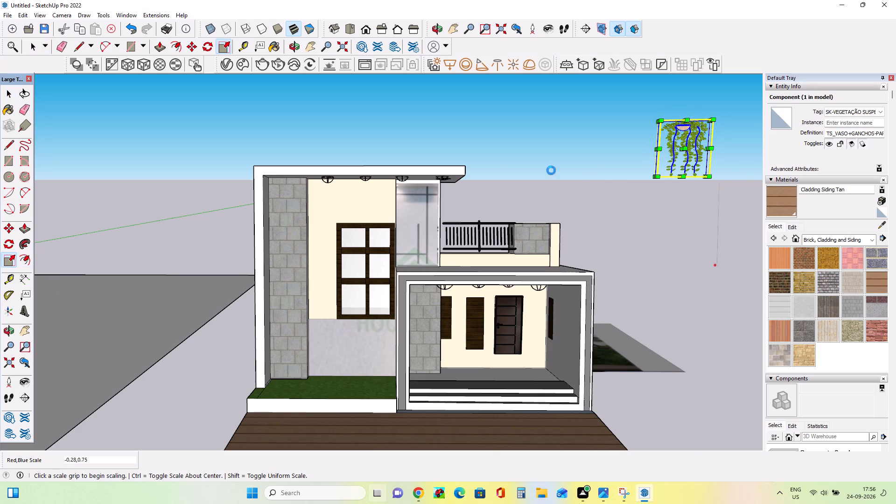
{"action": "left_click", "coordinate": [654, 147]}
{"action": "left_click", "coordinate": [667, 150]}
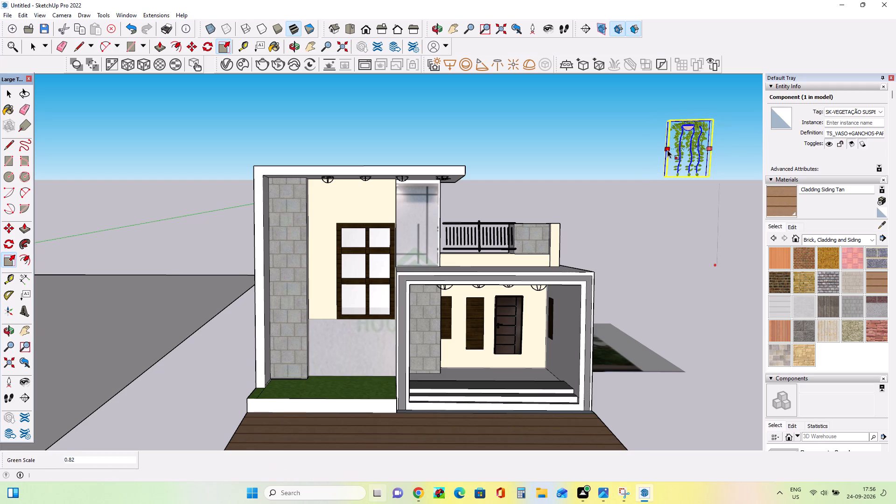
{"action": "middle_click_drag", "start_coordinate": [726, 151], "coordinate": [750, 227]}
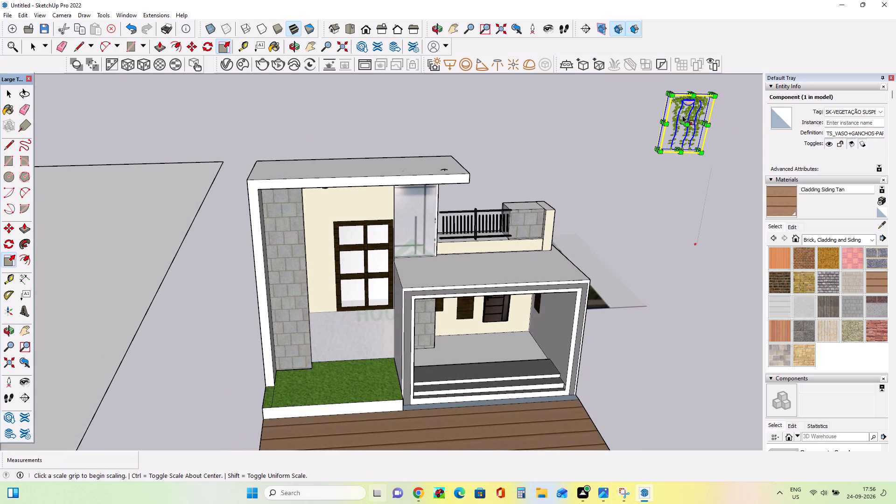
{"action": "left_click", "coordinate": [686, 121]}
{"action": "left_click", "coordinate": [696, 133]}
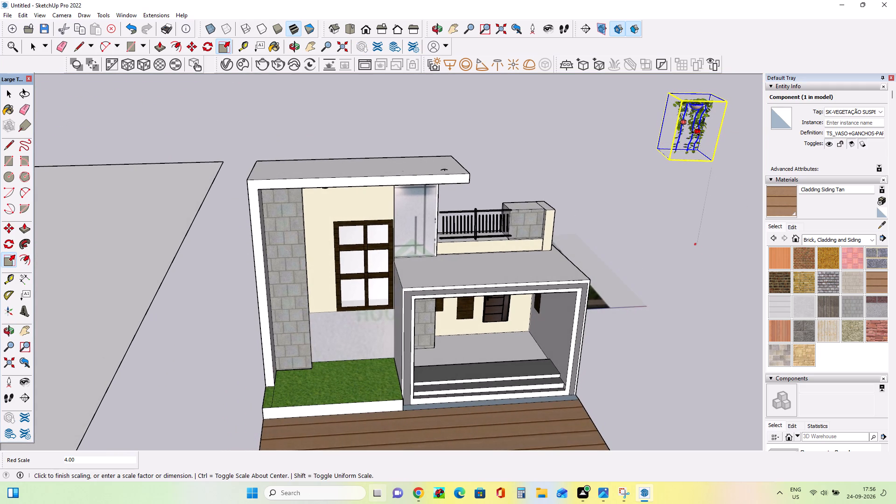
Move the hanging plant onto the first-floor terrace, in front of the balcony railing beside the stone-clad wall.
{"action": "left_click", "coordinate": [6, 226]}
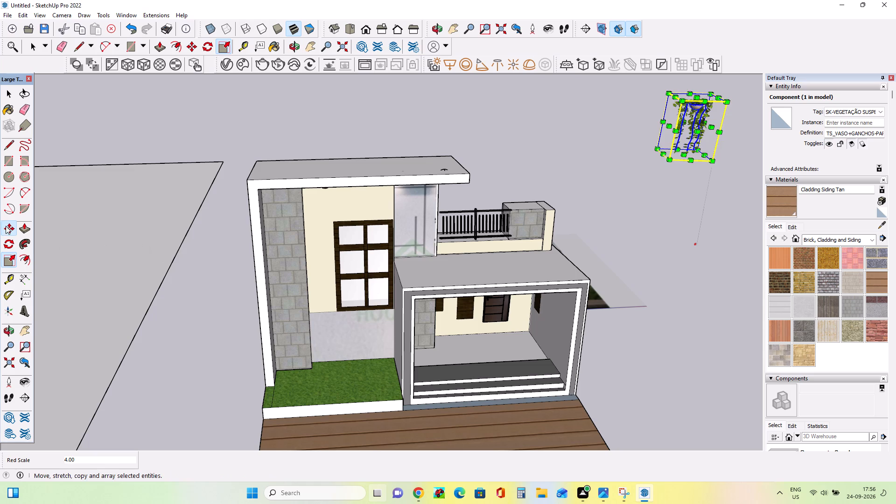
{"action": "left_click", "coordinate": [669, 95]}
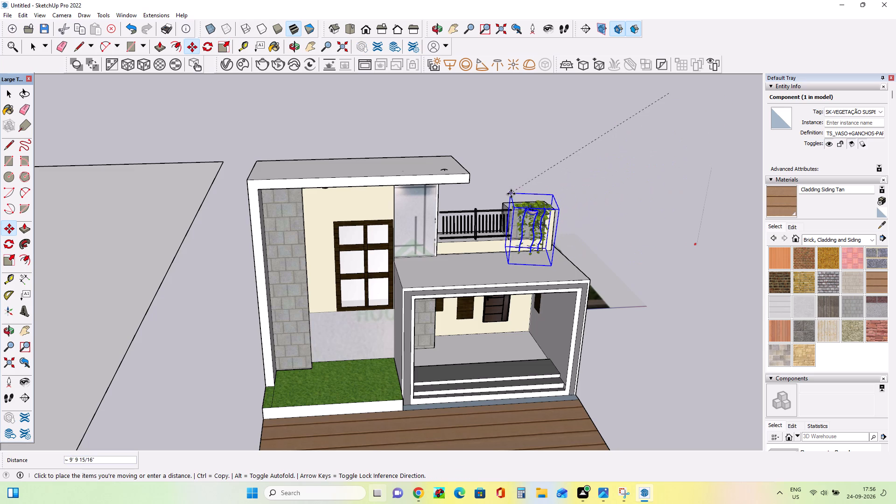
{"action": "left_click", "coordinate": [511, 194]}
{"action": "scroll", "coordinate": [556, 215], "scroll_direction": "up", "scroll_amount": 5}
{"action": "middle_click_drag", "start_coordinate": [616, 244], "coordinate": [420, 244]}
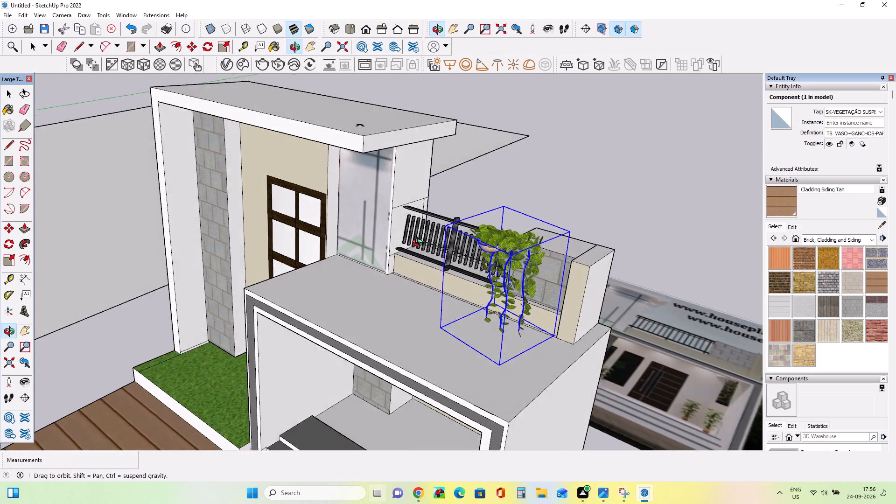
{"action": "middle_click_drag", "start_coordinate": [420, 244], "coordinate": [414, 241]}
{"action": "left_click", "coordinate": [567, 232]}
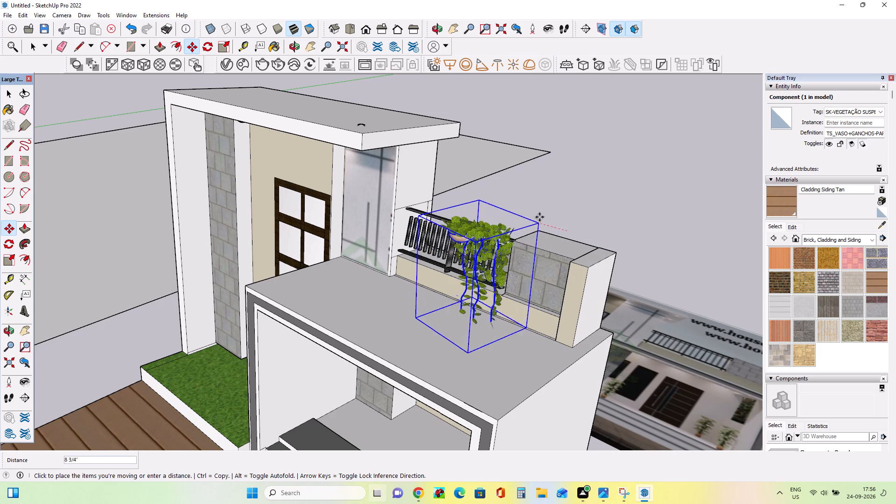
{"action": "left_click", "coordinate": [539, 217]}
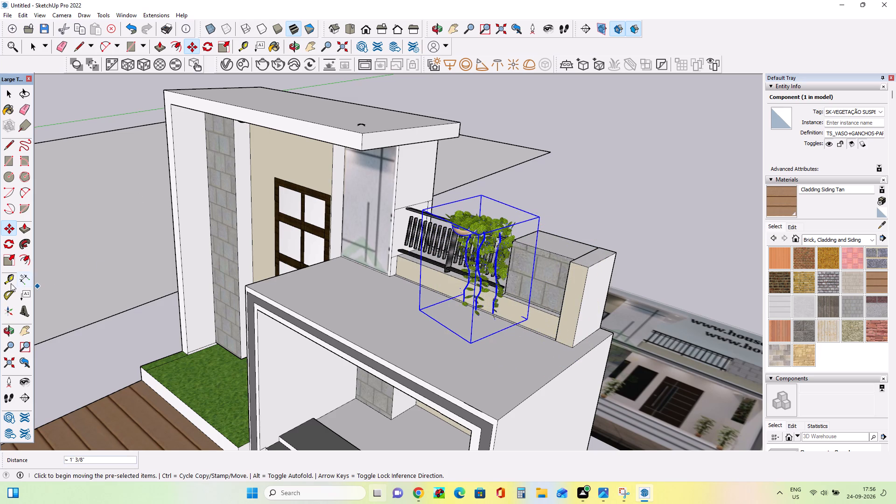
Rotate the hanging plant about 171 degrees horizontally around a point on the terrace slab.
{"action": "left_click", "coordinate": [6, 243]}
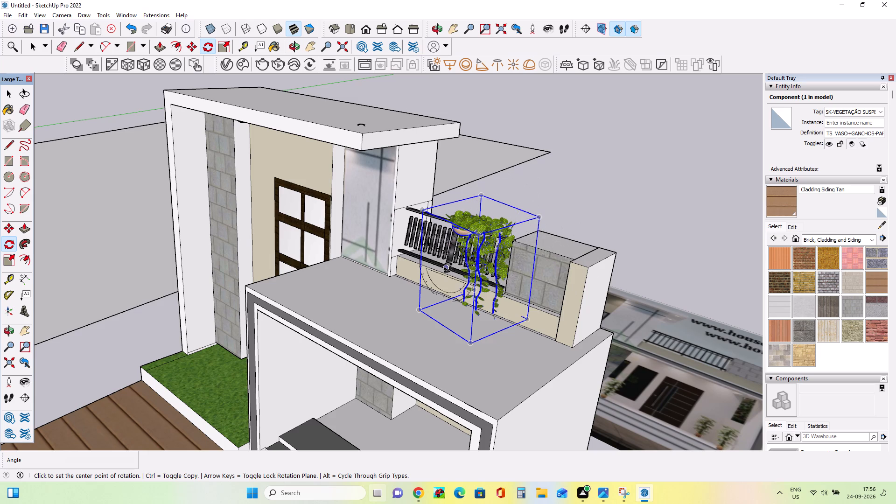
{"action": "left_click", "coordinate": [529, 341]}
{"action": "left_click", "coordinate": [496, 371]}
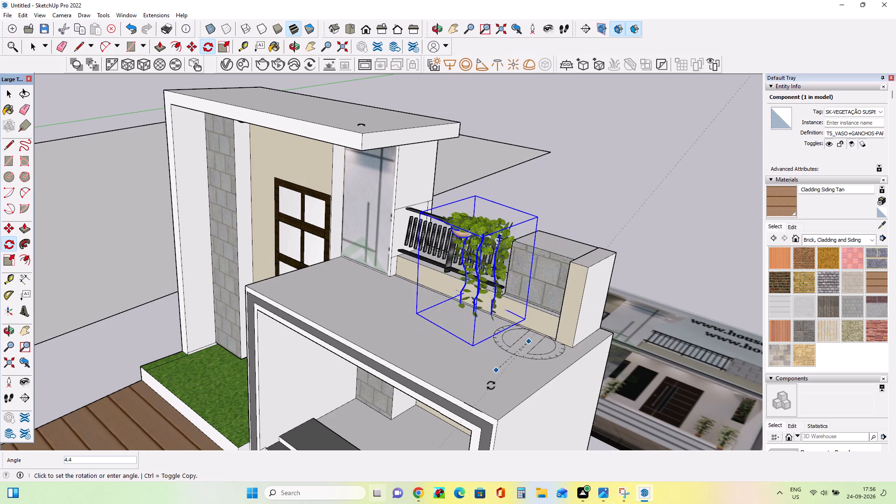
{"action": "left_click", "coordinate": [549, 308]}
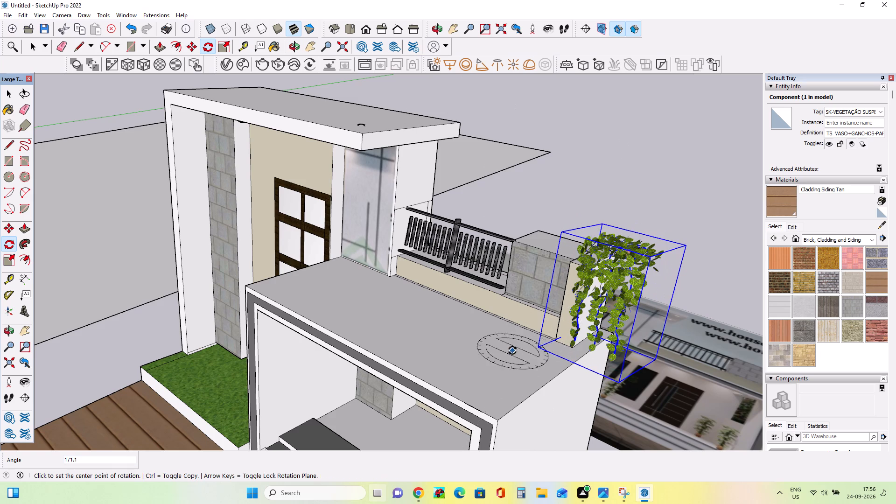
Move the rotated plant about 8" forward and then about 2' 8" from the terrace's outer end toward the stone-clad balcony wall.
{"action": "middle_click_drag", "start_coordinate": [512, 349], "coordinate": [612, 343]}
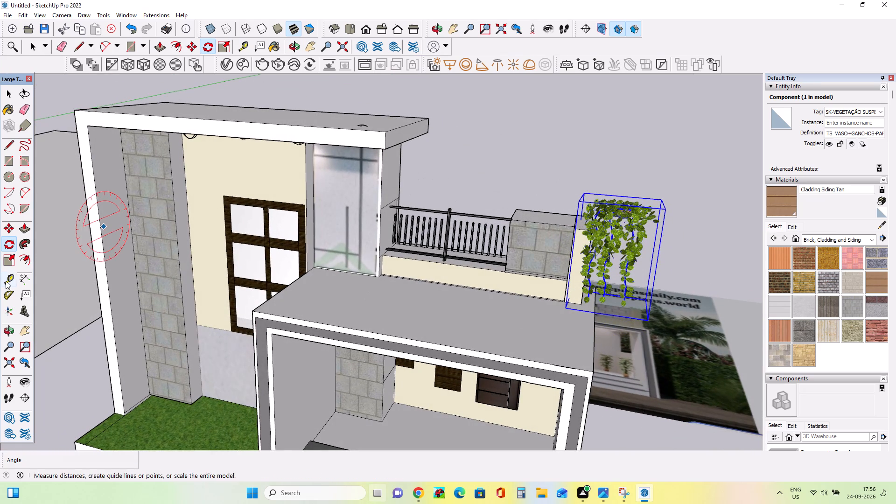
{"action": "left_click", "coordinate": [8, 231]}
{"action": "middle_click_drag", "start_coordinate": [590, 256], "coordinate": [398, 251]}
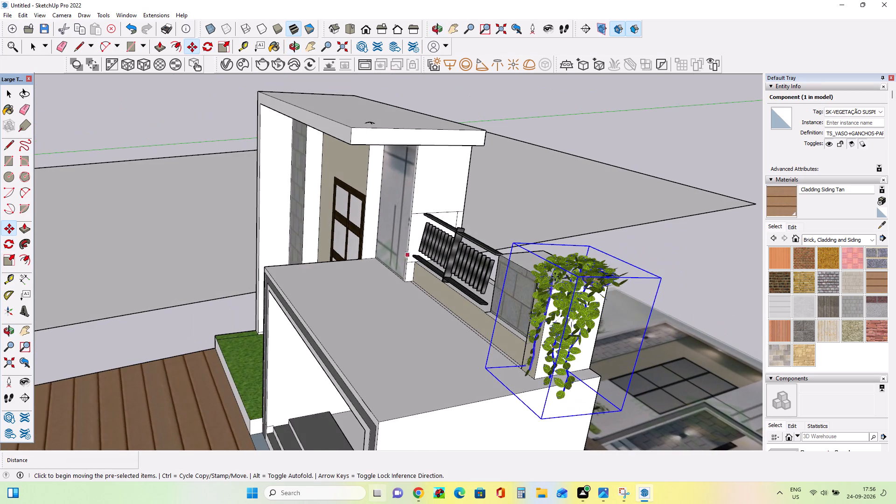
{"action": "left_click", "coordinate": [663, 280]}
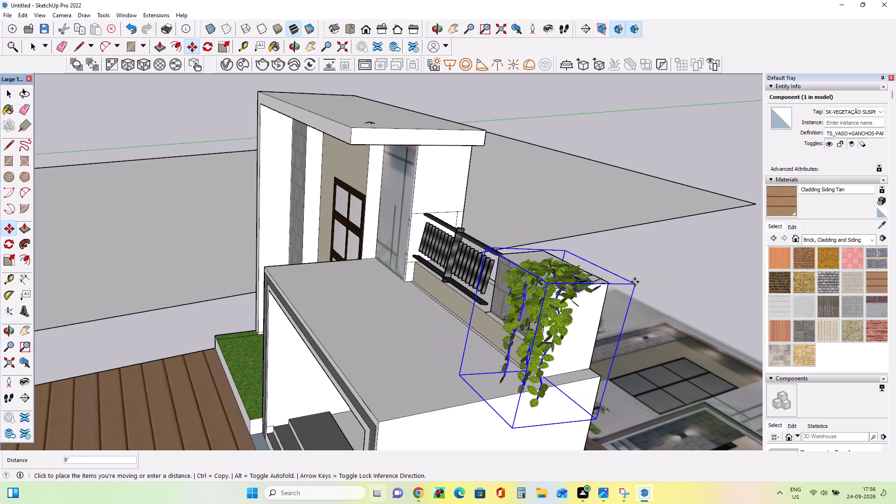
{"action": "left_click", "coordinate": [635, 282]}
{"action": "middle_click_drag", "start_coordinate": [469, 350], "coordinate": [676, 343]}
{"action": "scroll", "coordinate": [610, 280], "scroll_direction": "up", "scroll_amount": 4}
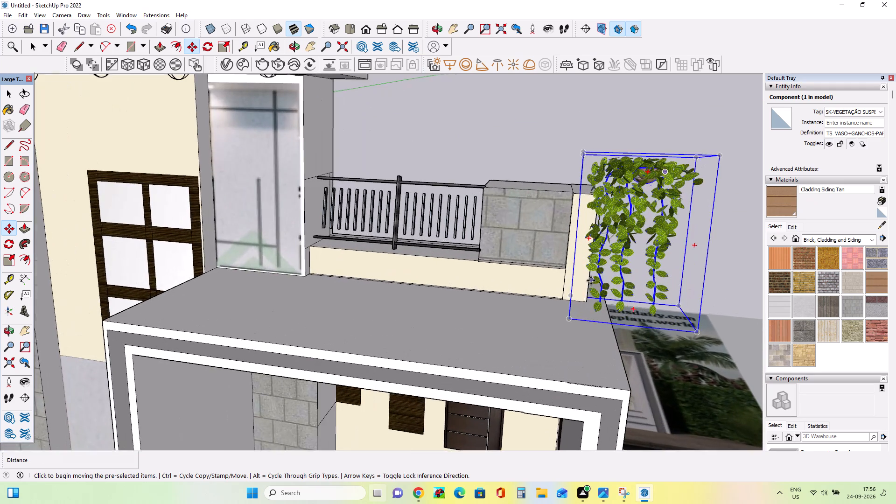
{"action": "middle_click_drag", "start_coordinate": [424, 303], "coordinate": [588, 332]}
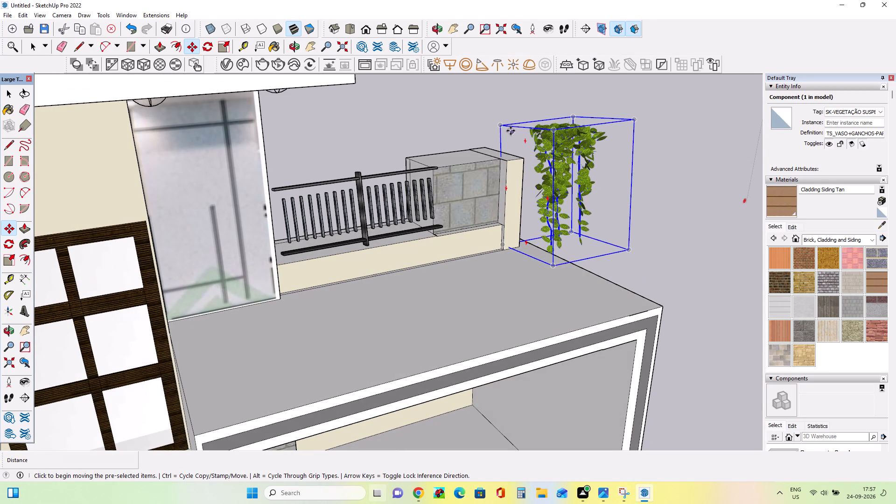
{"action": "left_click", "coordinate": [501, 126]}
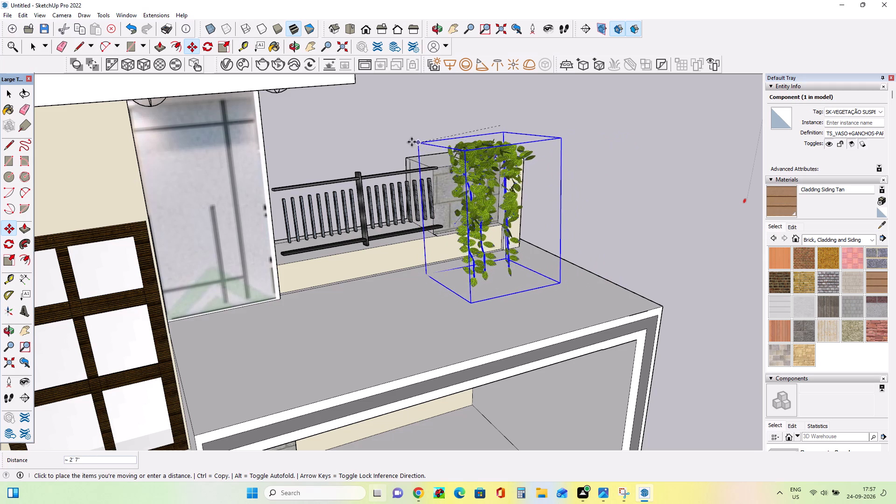
{"action": "left_click", "coordinate": [414, 144]}
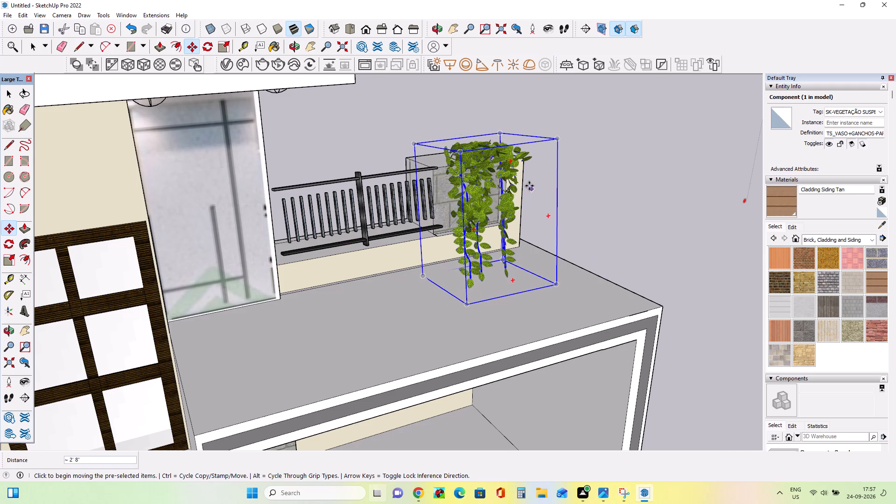
Shift the hanging plant back onto the stone-clad balcony wall so it trails down from the wall's top, then deselect it.
{"action": "scroll", "coordinate": [525, 183], "scroll_direction": "up", "scroll_amount": 4}
{"action": "middle_click_drag", "start_coordinate": [551, 212], "coordinate": [257, 204]}
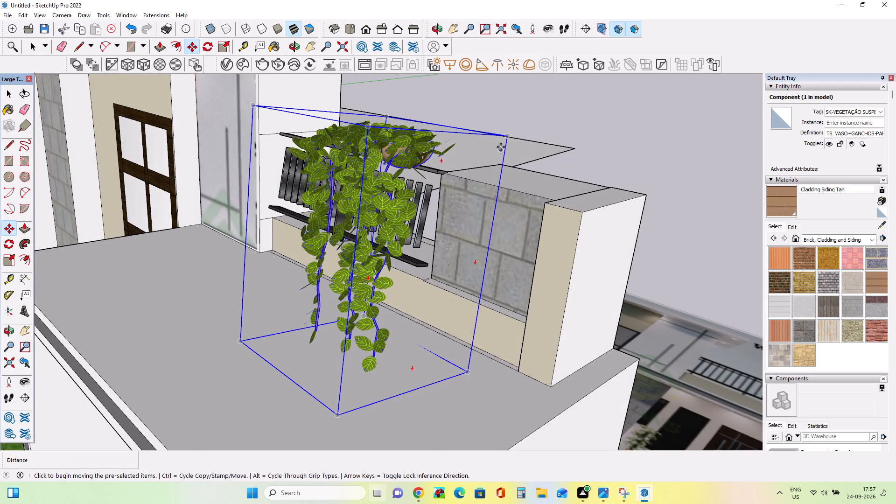
{"action": "left_click", "coordinate": [505, 136]}
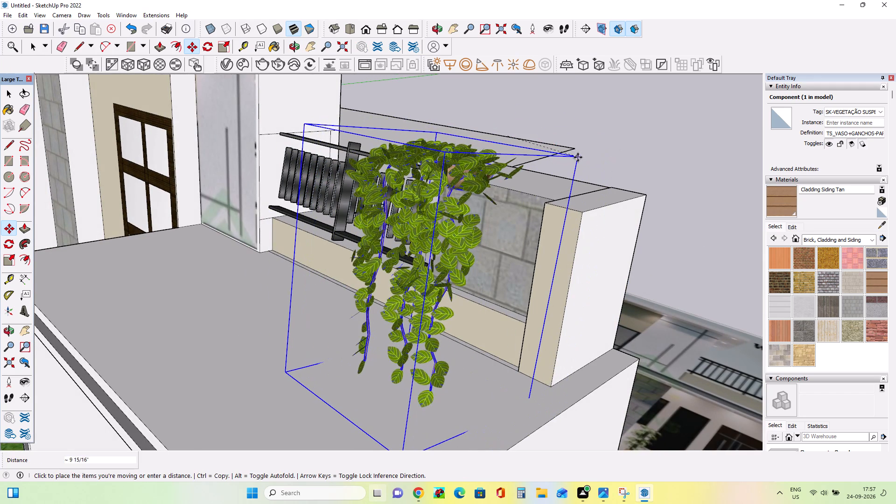
{"action": "left_click", "coordinate": [578, 158]}
{"action": "middle_click_drag", "start_coordinate": [591, 222], "coordinate": [312, 231]}
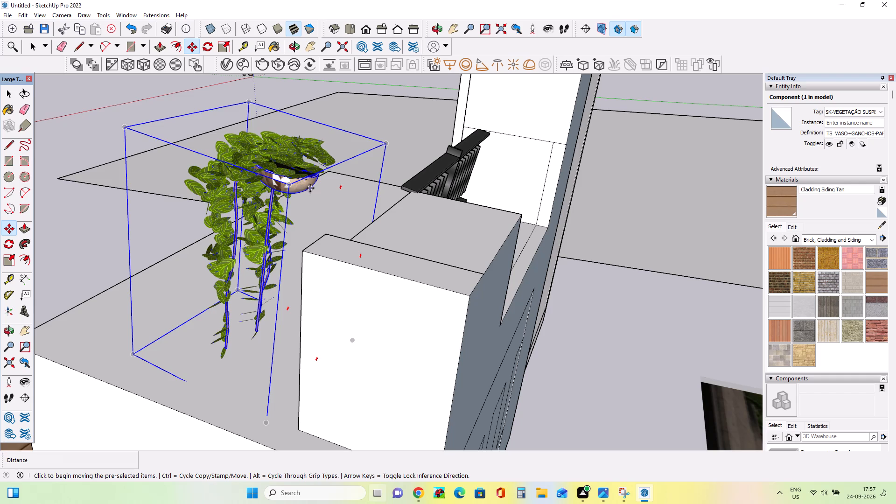
{"action": "left_click", "coordinate": [310, 187]}
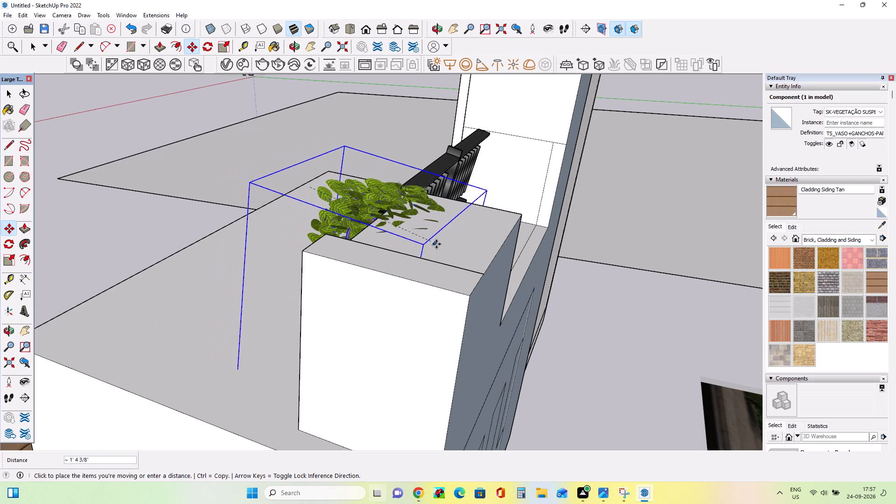
{"action": "left_click", "coordinate": [437, 244]}
{"action": "middle_click_drag", "start_coordinate": [319, 299], "coordinate": [567, 249]}
{"action": "middle_click_drag", "start_coordinate": [465, 236], "coordinate": [512, 254]}
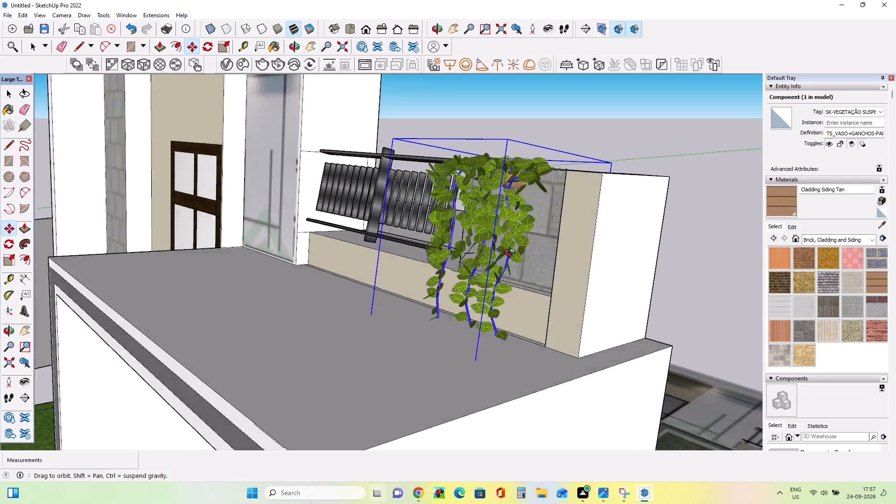
{"action": "middle_click_drag", "start_coordinate": [512, 254], "coordinate": [638, 259]}
{"action": "middle_click_drag", "start_coordinate": [474, 289], "coordinate": [571, 300]}
{"action": "scroll", "coordinate": [569, 300], "scroll_direction": "down", "scroll_amount": 3}
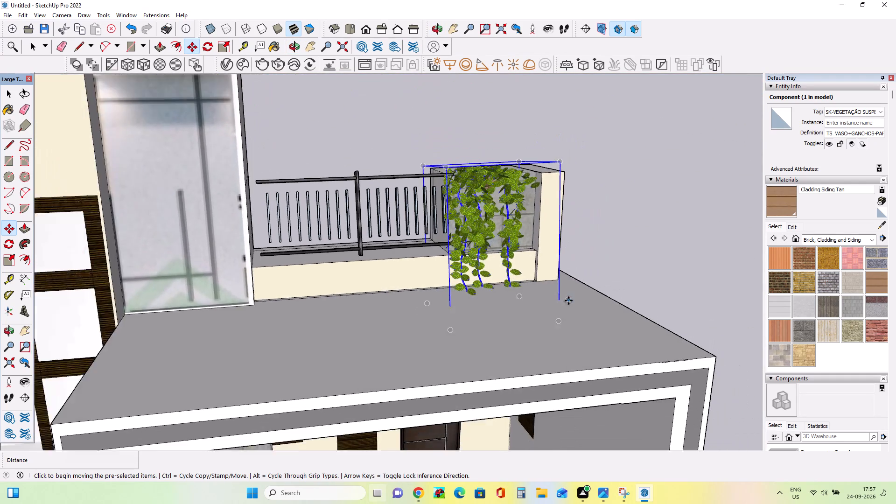
{"action": "scroll", "coordinate": [567, 309], "scroll_direction": "down", "scroll_amount": 3}
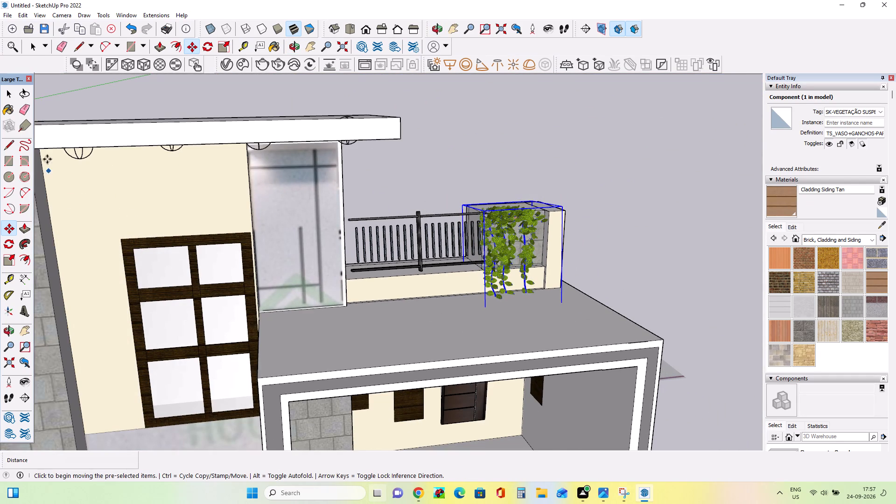
{"action": "left_click", "coordinate": [6, 98]}
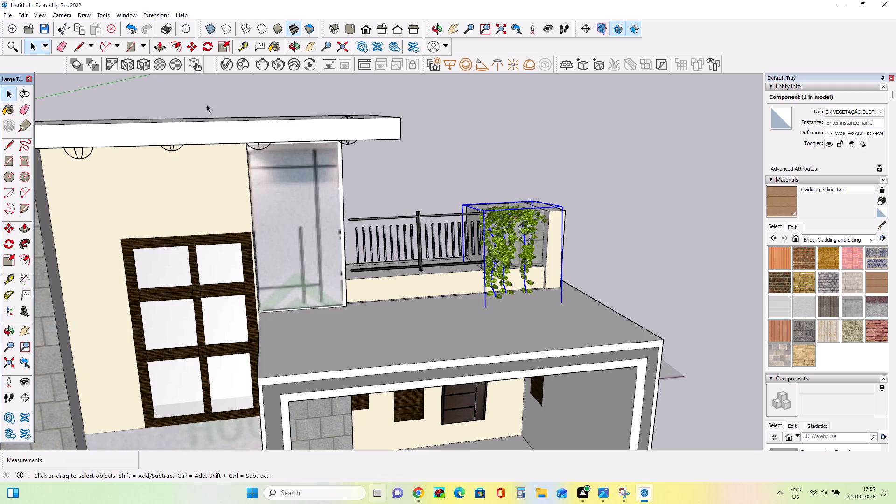
{"action": "left_click", "coordinate": [206, 104]}
{"action": "middle_click_drag", "start_coordinate": [527, 248], "coordinate": [418, 268]}
{"action": "scroll", "coordinate": [418, 268], "scroll_direction": "down", "scroll_amount": 3}
{"action": "middle_click_drag", "start_coordinate": [525, 309], "coordinate": [508, 309]}
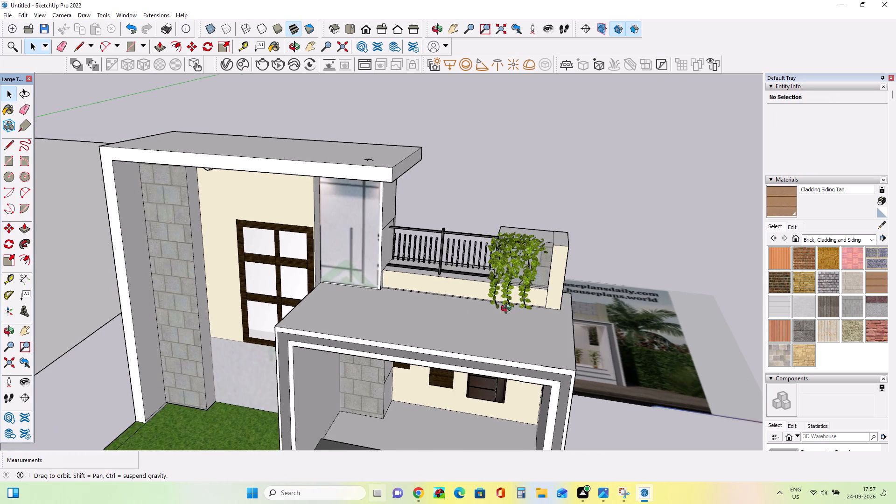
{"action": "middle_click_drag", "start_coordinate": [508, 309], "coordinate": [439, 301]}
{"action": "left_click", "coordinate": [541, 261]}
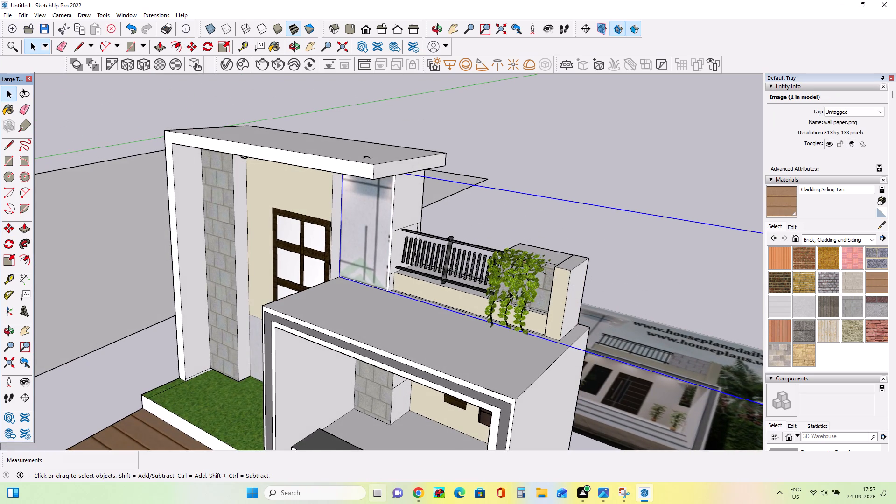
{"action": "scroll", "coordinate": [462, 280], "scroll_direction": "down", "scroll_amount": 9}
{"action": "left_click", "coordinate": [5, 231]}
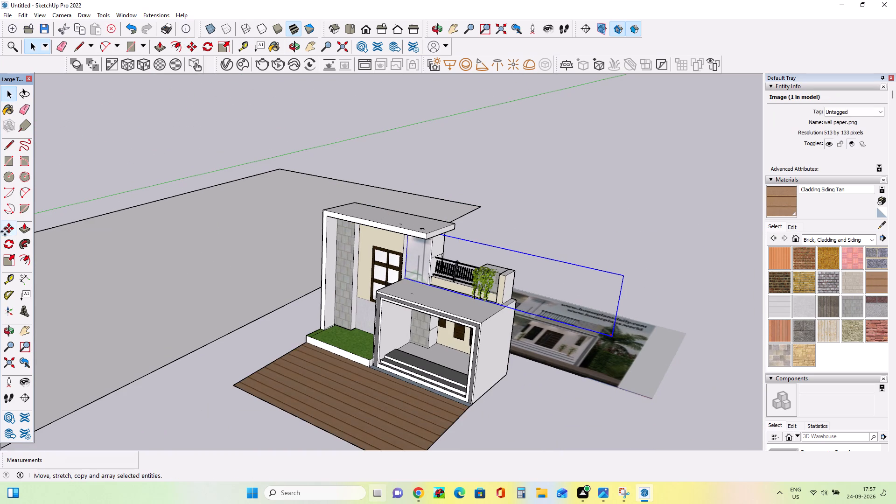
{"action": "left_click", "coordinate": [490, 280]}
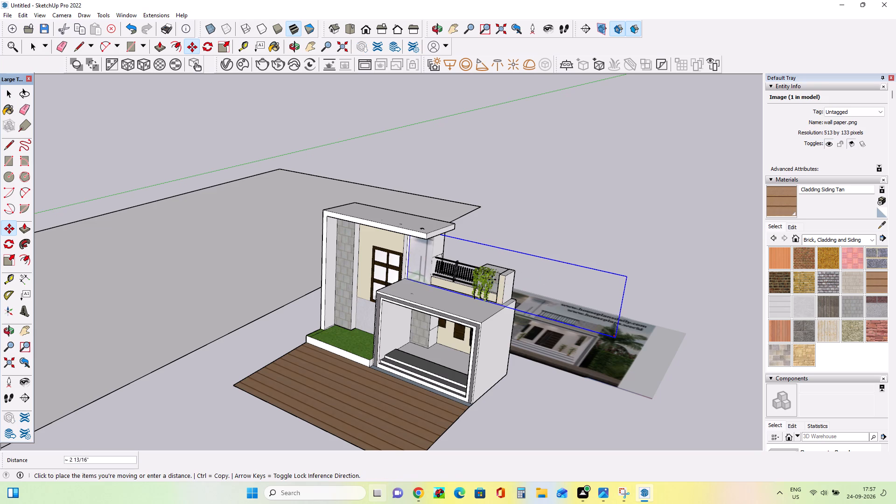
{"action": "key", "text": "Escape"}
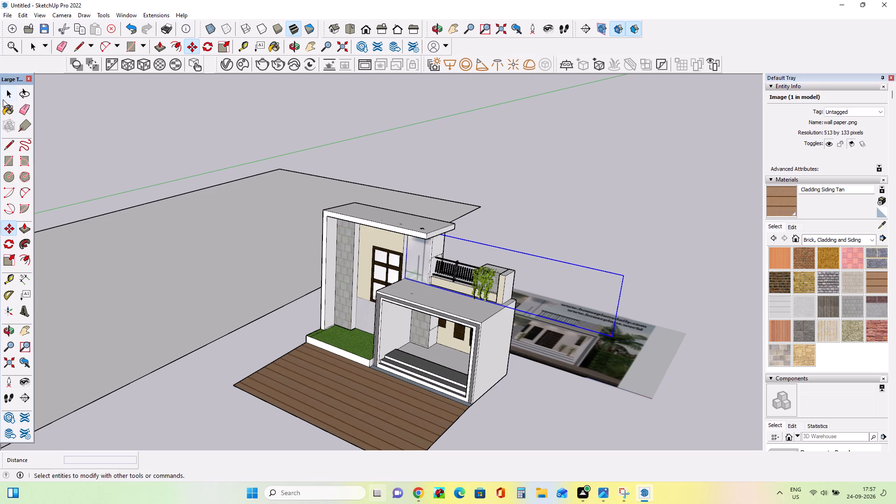
Move the hanging plant about 3 1/16" along the stone-clad balcony wall toward its cream outer end, then deselect it.
{"action": "left_click", "coordinate": [4, 97]}
{"action": "left_click", "coordinate": [480, 288]}
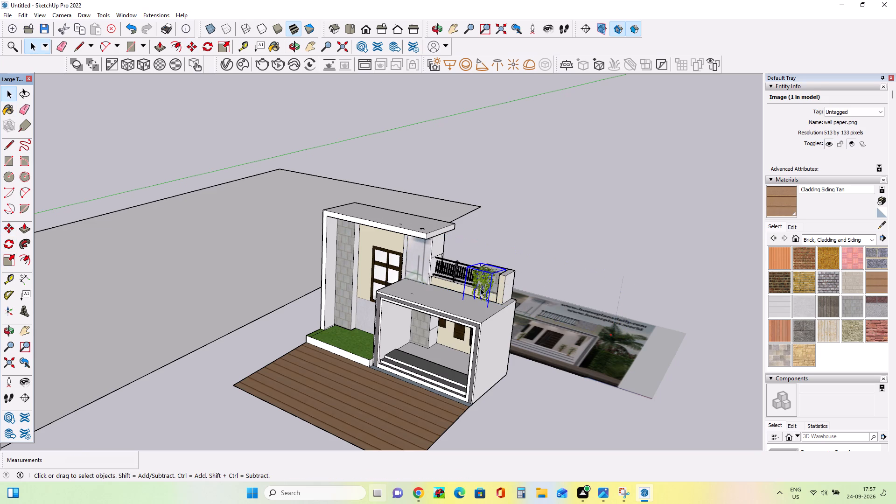
{"action": "left_click", "coordinate": [9, 230]}
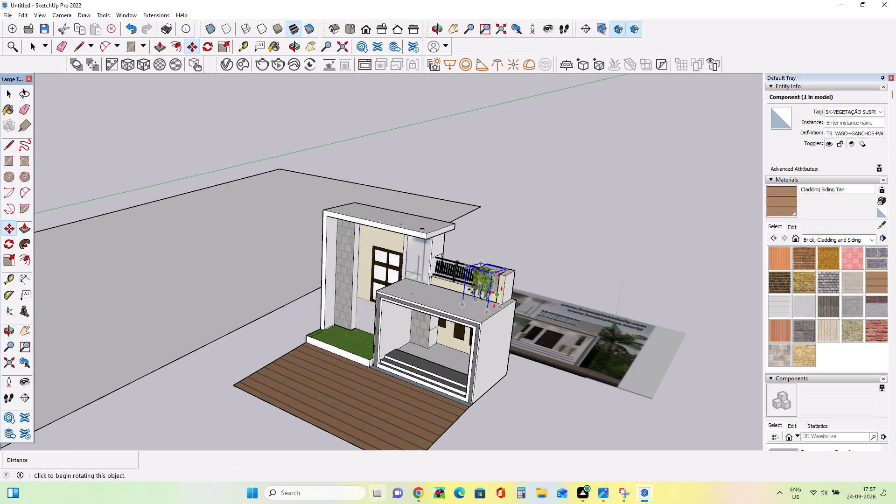
{"action": "scroll", "coordinate": [506, 288], "scroll_direction": "up", "scroll_amount": 11}
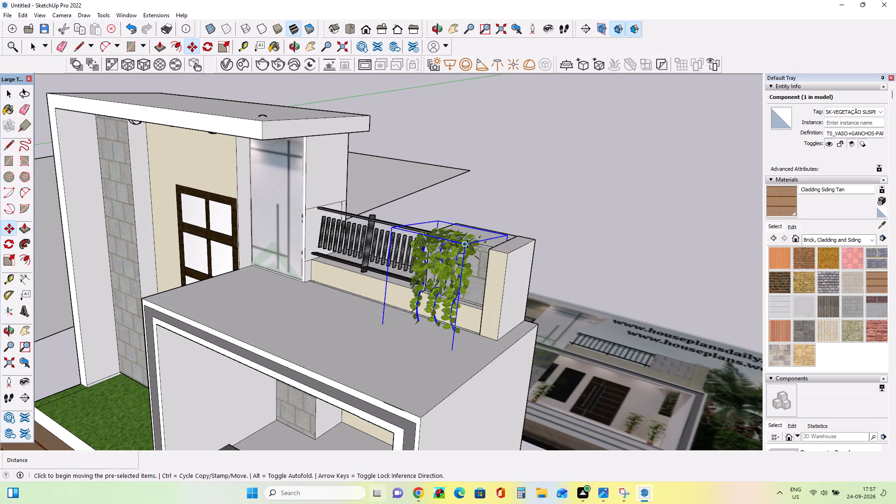
{"action": "left_click", "coordinate": [467, 244]}
{"action": "left_click", "coordinate": [475, 249]}
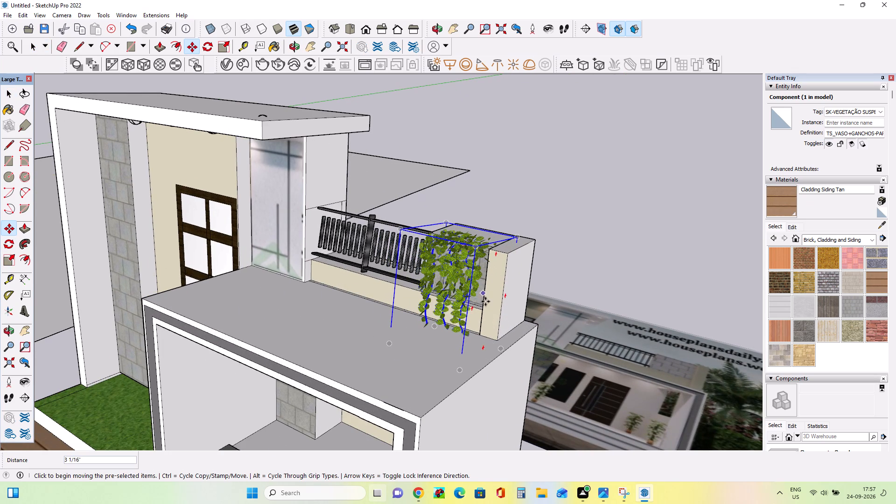
{"action": "scroll", "coordinate": [485, 301], "scroll_direction": "down", "scroll_amount": 7}
{"action": "middle_click_drag", "start_coordinate": [289, 420], "coordinate": [462, 411]}
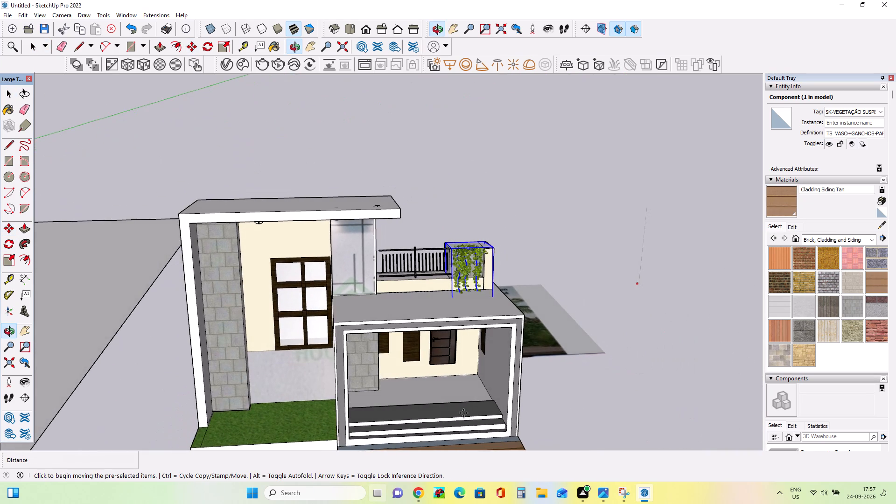
{"action": "scroll", "coordinate": [463, 413], "scroll_direction": "down", "scroll_amount": 2}
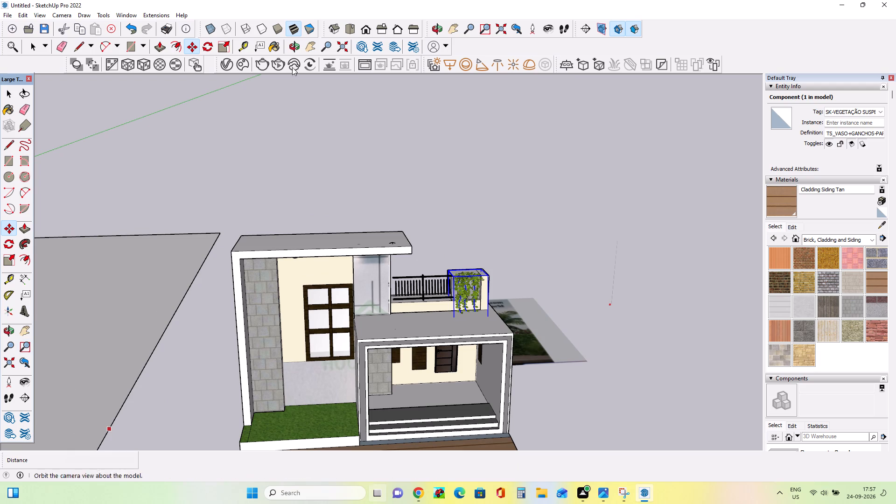
{"action": "left_click", "coordinate": [8, 90]}
{"action": "left_click", "coordinate": [73, 106]}
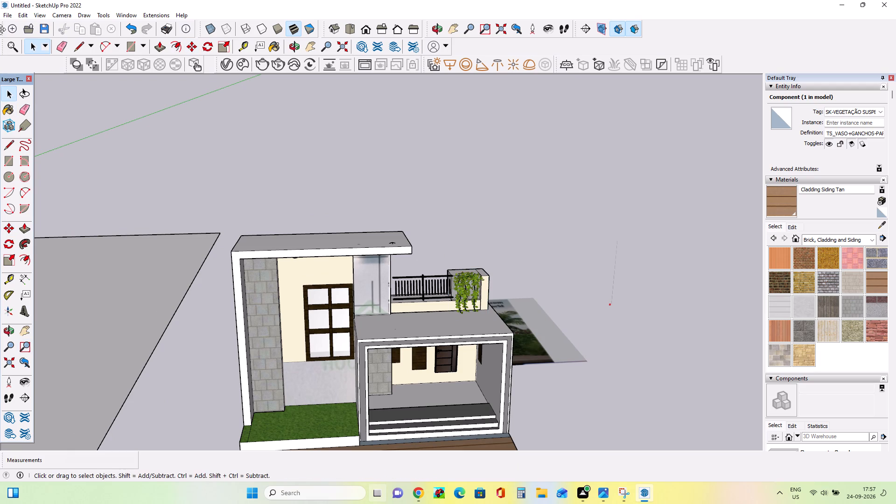
Delete the large flat grey surface standing apart beside the tall side of the house.
{"action": "left_click_drag", "start_coordinate": [196, 224], "coordinate": [72, 331]}
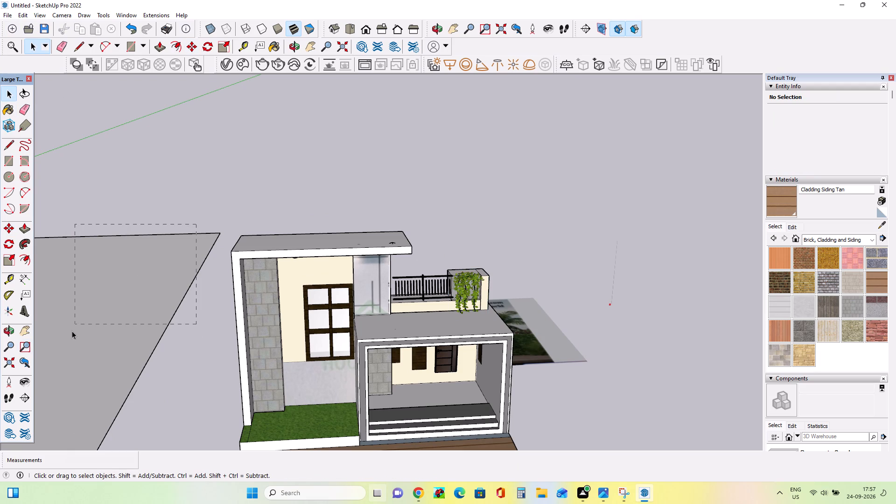
{"action": "left_click_drag", "start_coordinate": [72, 331], "coordinate": [66, 345]}
{"action": "key", "text": "Delete"}
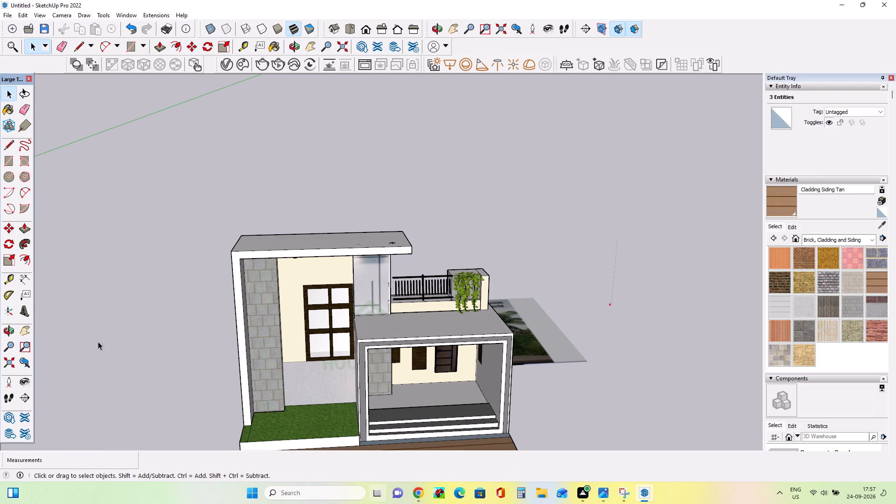
Import the "plants" model from the Downloads folder and place the potted plant on the porch floor beside the entrance door.
{"action": "scroll", "coordinate": [163, 293], "scroll_direction": "down", "scroll_amount": 4}
{"action": "scroll", "coordinate": [154, 370], "scroll_direction": "up", "scroll_amount": 3}
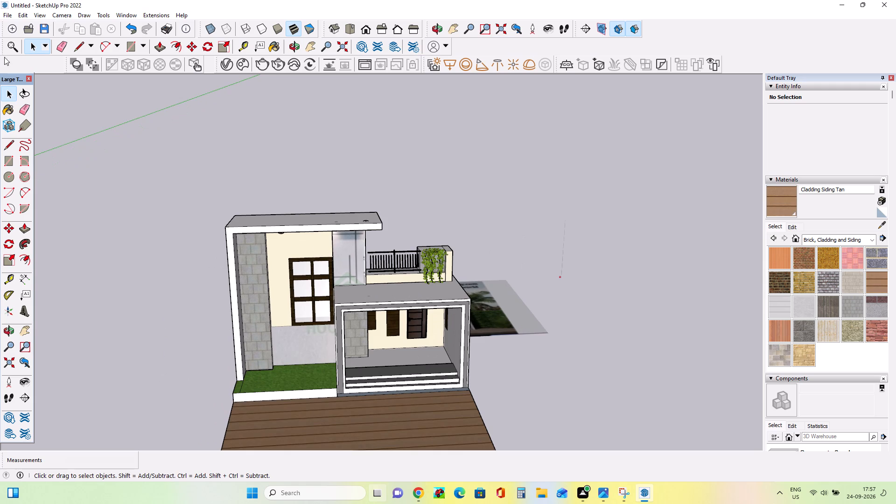
{"action": "left_click", "coordinate": [3, 12]}
{"action": "left_click", "coordinate": [39, 177]}
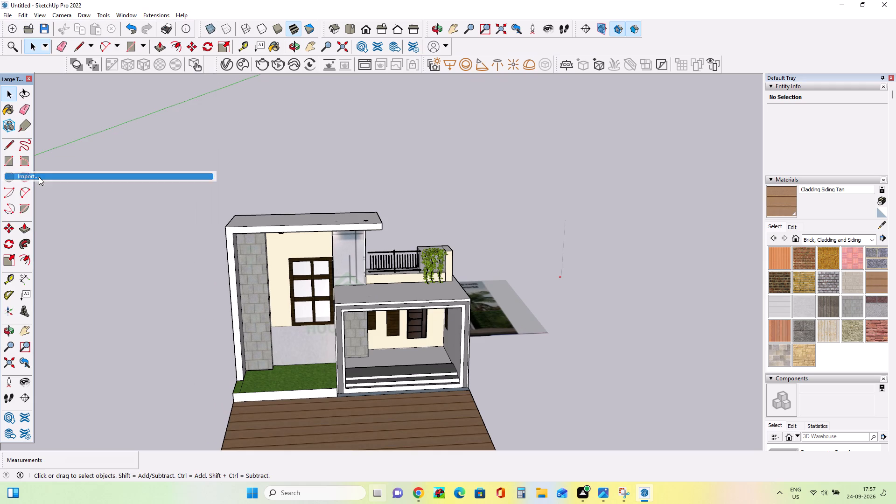
{"action": "left_click", "coordinate": [400, 228]}
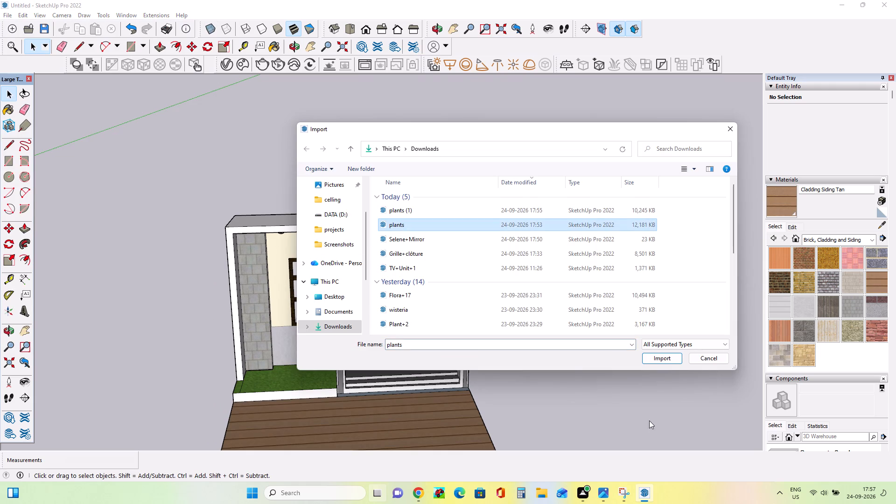
{"action": "left_click", "coordinate": [665, 357]}
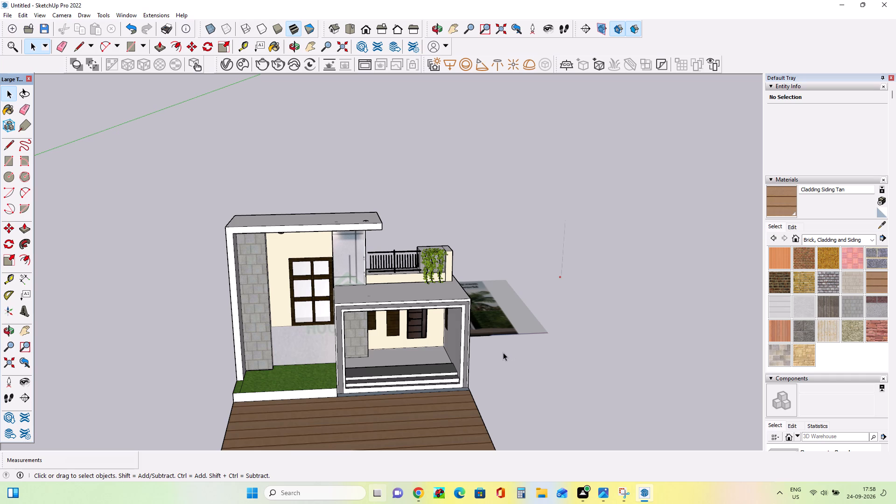
{"action": "left_click", "coordinate": [527, 278]}
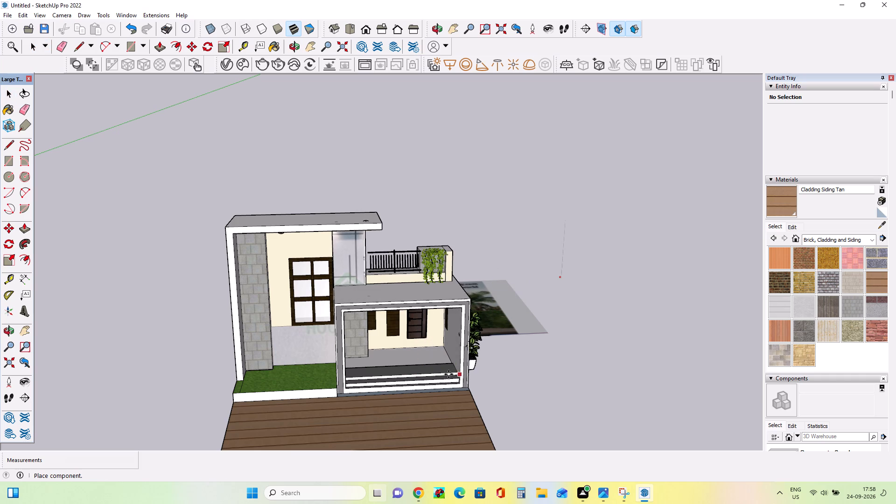
{"action": "left_click", "coordinate": [429, 361]}
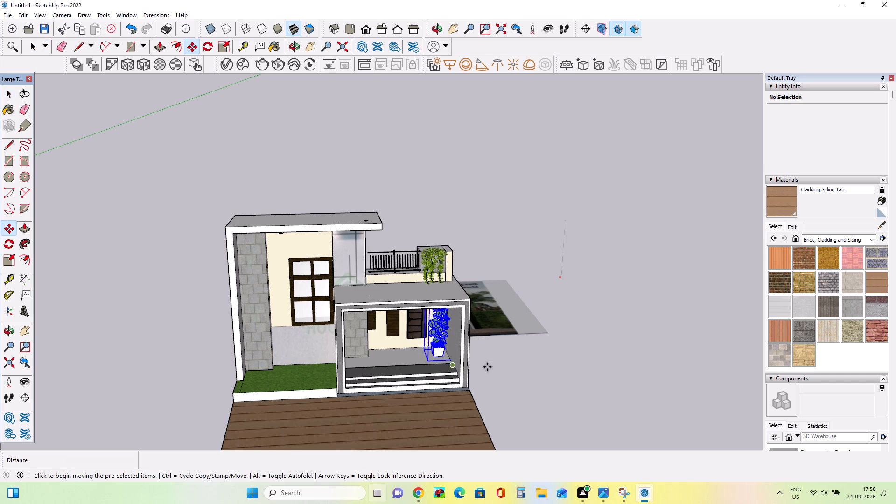
Scale the potted plant along the green and blue axes by about 3.38 and 0.28.
{"action": "middle_click_drag", "start_coordinate": [490, 357], "coordinate": [448, 316]}
{"action": "scroll", "coordinate": [441, 310], "scroll_direction": "up", "scroll_amount": 11}
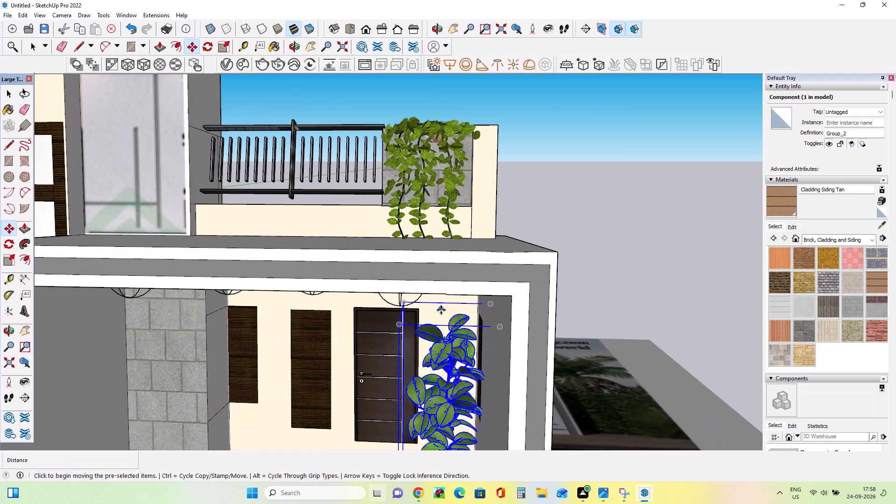
{"action": "left_click", "coordinate": [2, 262]}
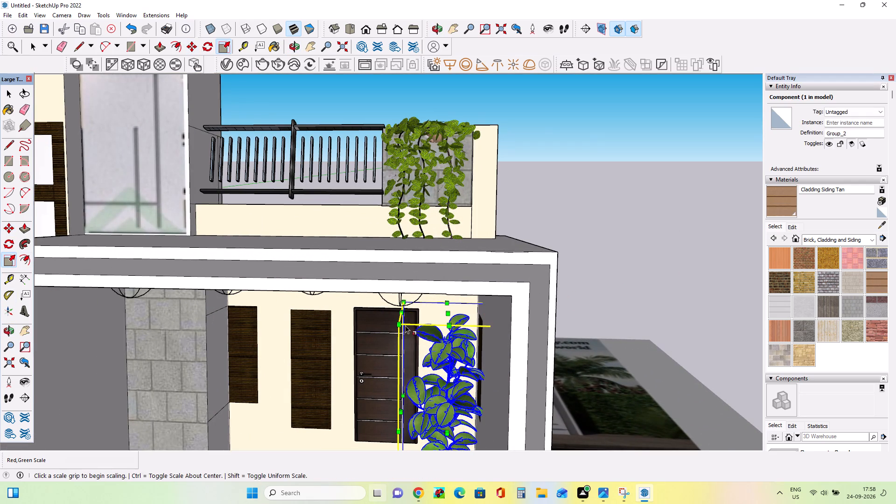
{"action": "left_click", "coordinate": [443, 308]}
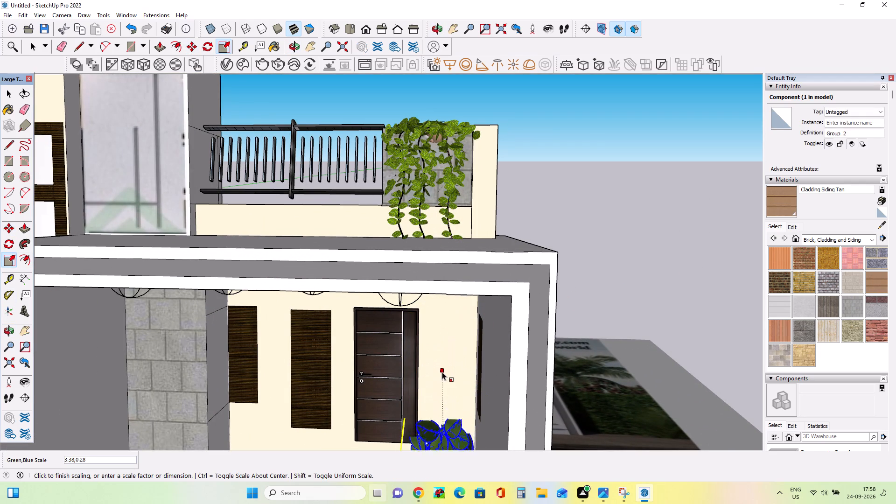
{"action": "left_click", "coordinate": [441, 376]}
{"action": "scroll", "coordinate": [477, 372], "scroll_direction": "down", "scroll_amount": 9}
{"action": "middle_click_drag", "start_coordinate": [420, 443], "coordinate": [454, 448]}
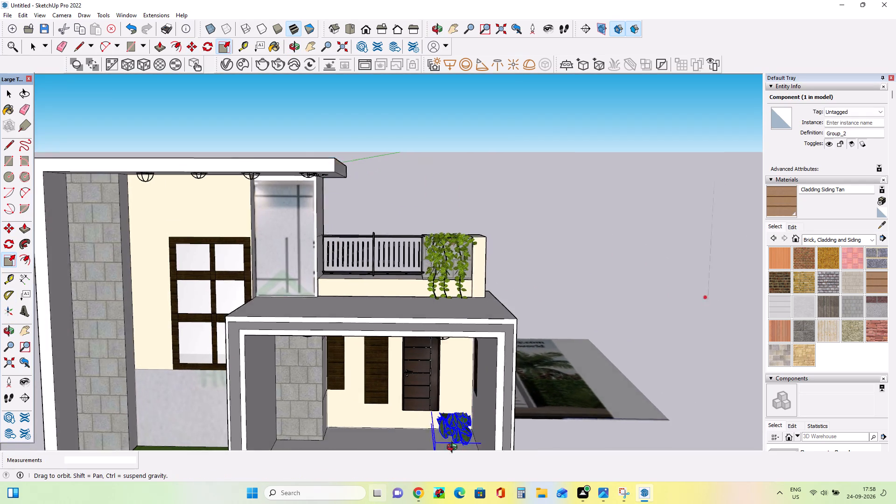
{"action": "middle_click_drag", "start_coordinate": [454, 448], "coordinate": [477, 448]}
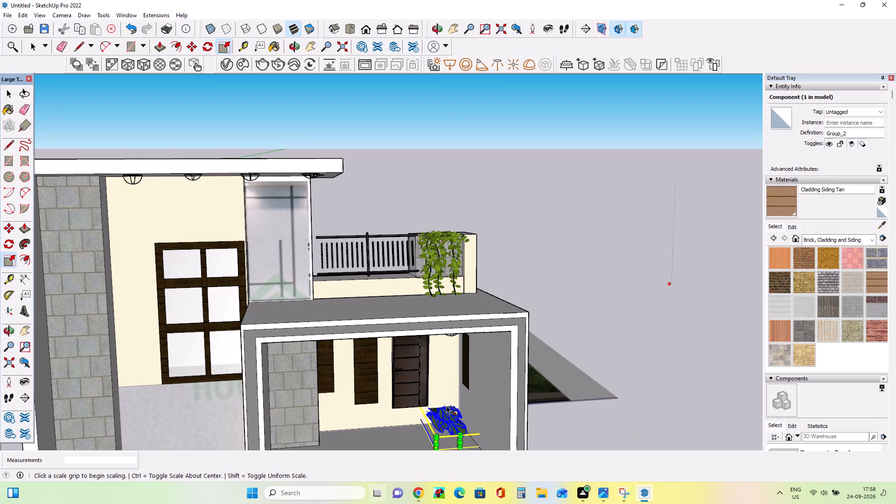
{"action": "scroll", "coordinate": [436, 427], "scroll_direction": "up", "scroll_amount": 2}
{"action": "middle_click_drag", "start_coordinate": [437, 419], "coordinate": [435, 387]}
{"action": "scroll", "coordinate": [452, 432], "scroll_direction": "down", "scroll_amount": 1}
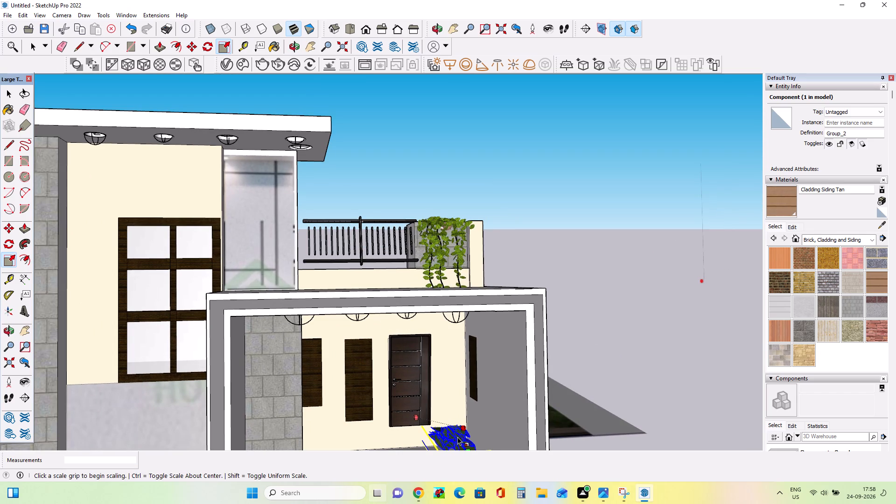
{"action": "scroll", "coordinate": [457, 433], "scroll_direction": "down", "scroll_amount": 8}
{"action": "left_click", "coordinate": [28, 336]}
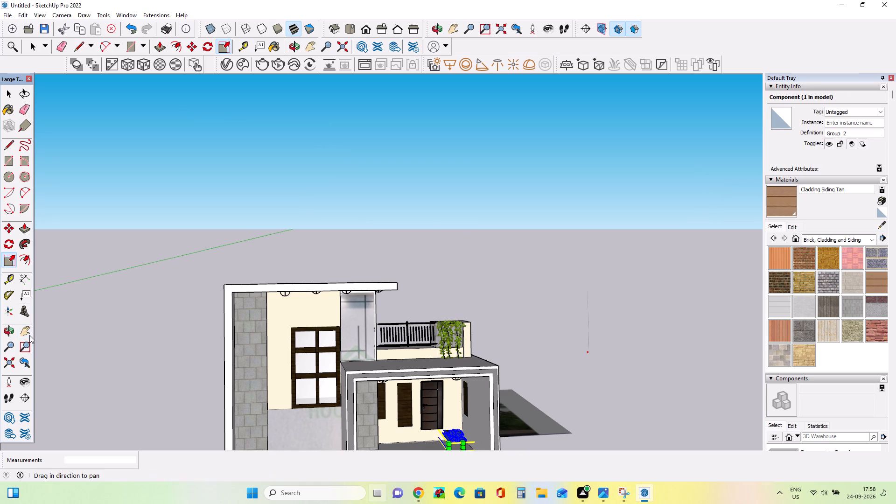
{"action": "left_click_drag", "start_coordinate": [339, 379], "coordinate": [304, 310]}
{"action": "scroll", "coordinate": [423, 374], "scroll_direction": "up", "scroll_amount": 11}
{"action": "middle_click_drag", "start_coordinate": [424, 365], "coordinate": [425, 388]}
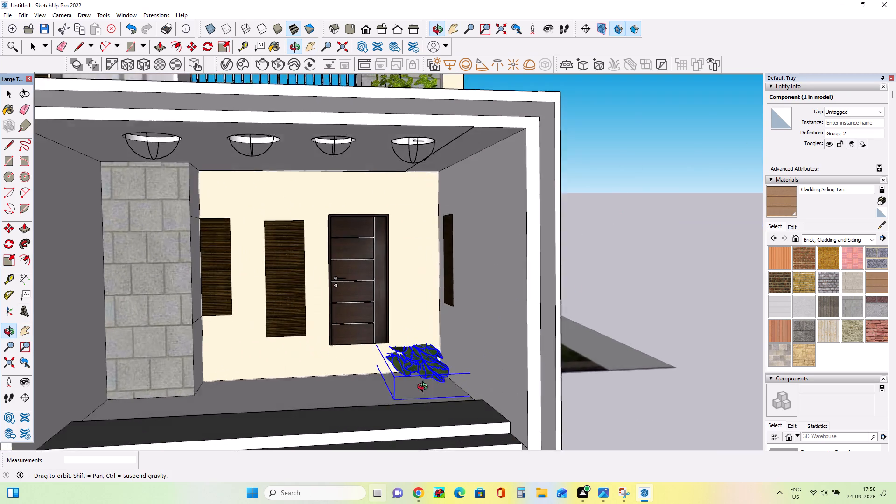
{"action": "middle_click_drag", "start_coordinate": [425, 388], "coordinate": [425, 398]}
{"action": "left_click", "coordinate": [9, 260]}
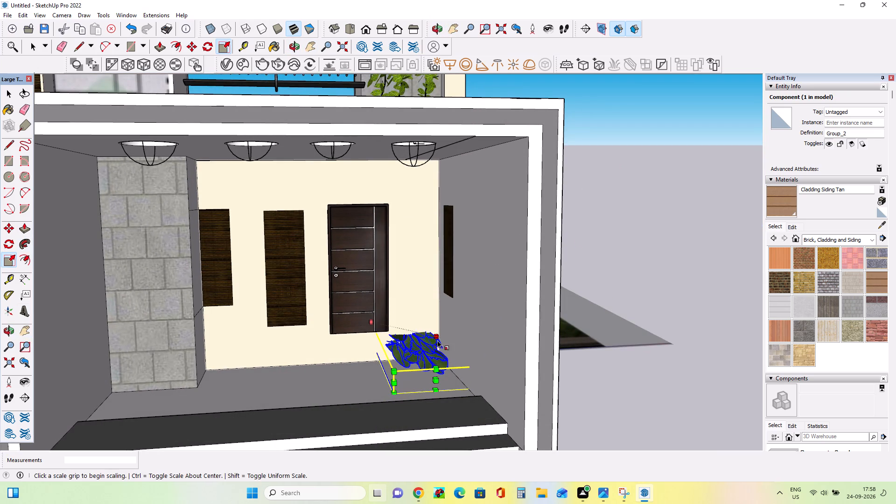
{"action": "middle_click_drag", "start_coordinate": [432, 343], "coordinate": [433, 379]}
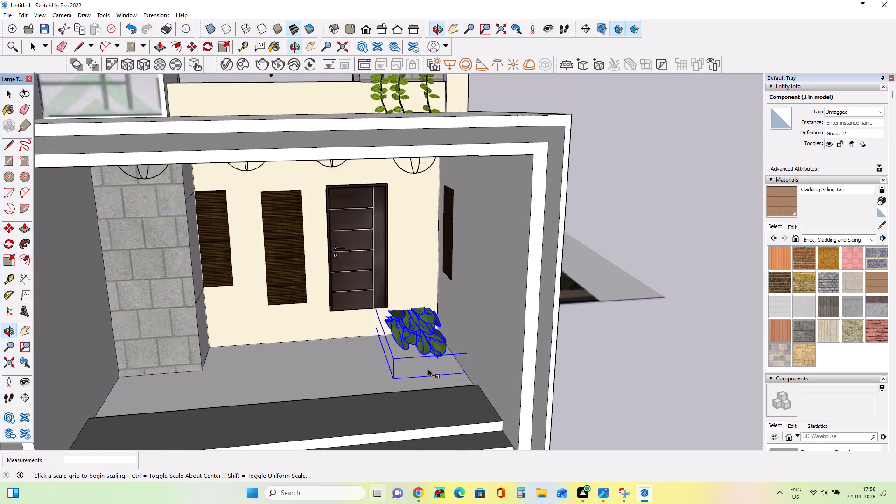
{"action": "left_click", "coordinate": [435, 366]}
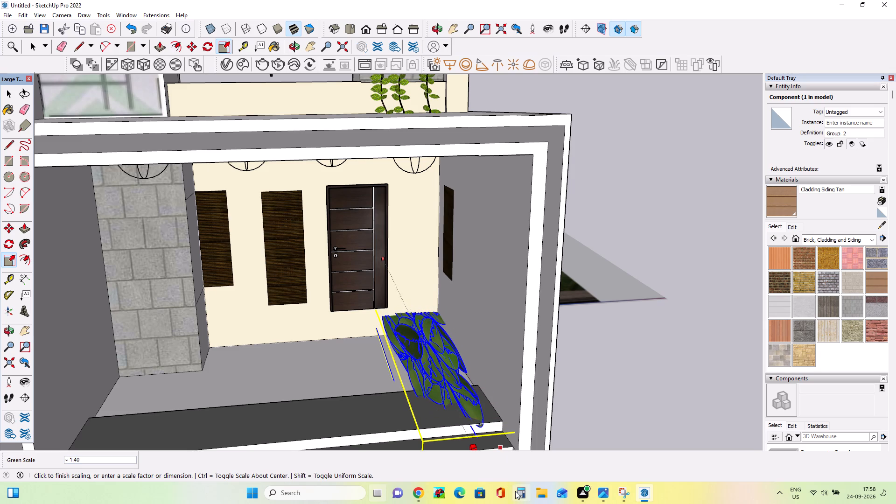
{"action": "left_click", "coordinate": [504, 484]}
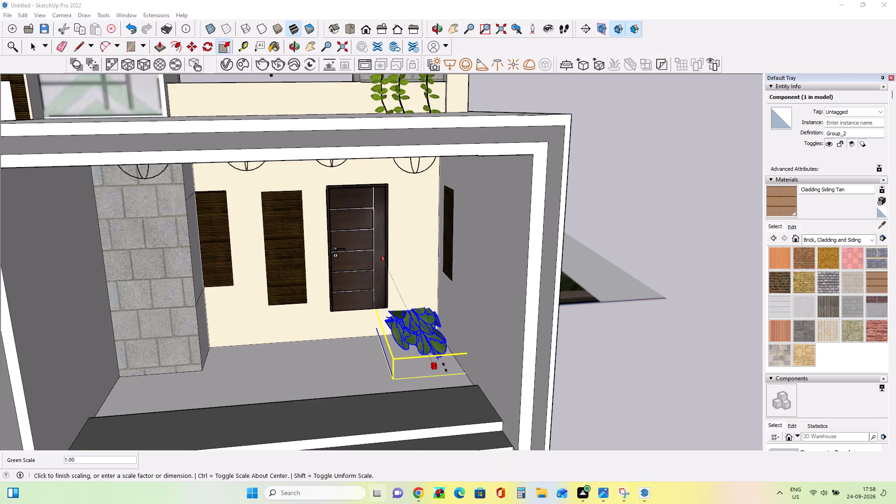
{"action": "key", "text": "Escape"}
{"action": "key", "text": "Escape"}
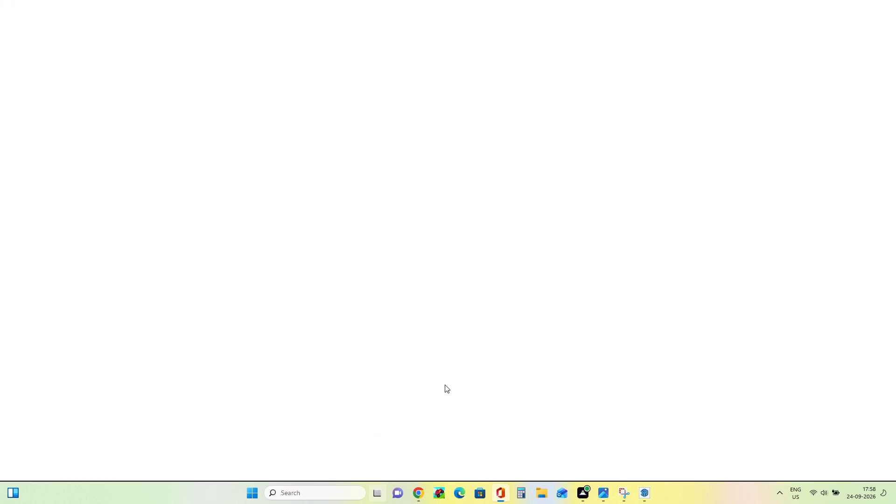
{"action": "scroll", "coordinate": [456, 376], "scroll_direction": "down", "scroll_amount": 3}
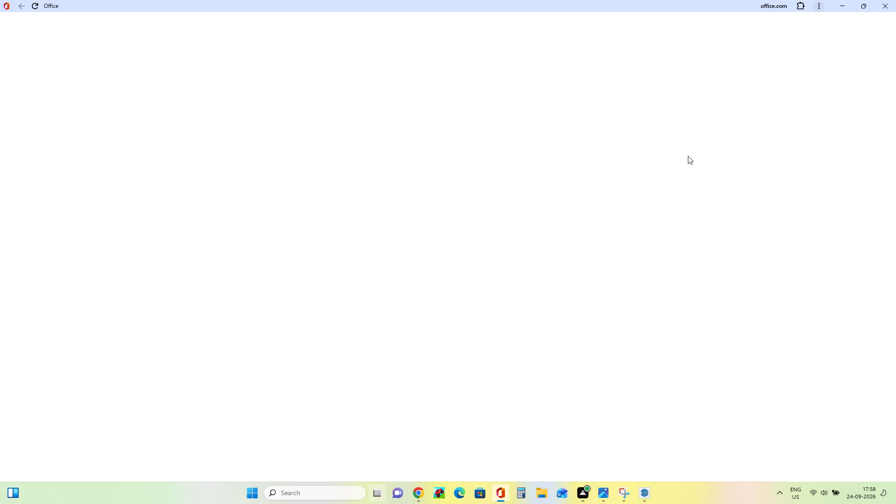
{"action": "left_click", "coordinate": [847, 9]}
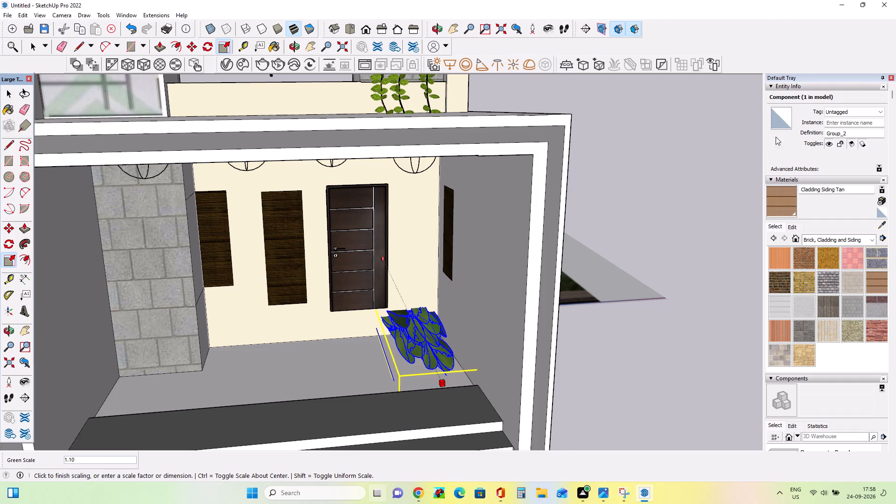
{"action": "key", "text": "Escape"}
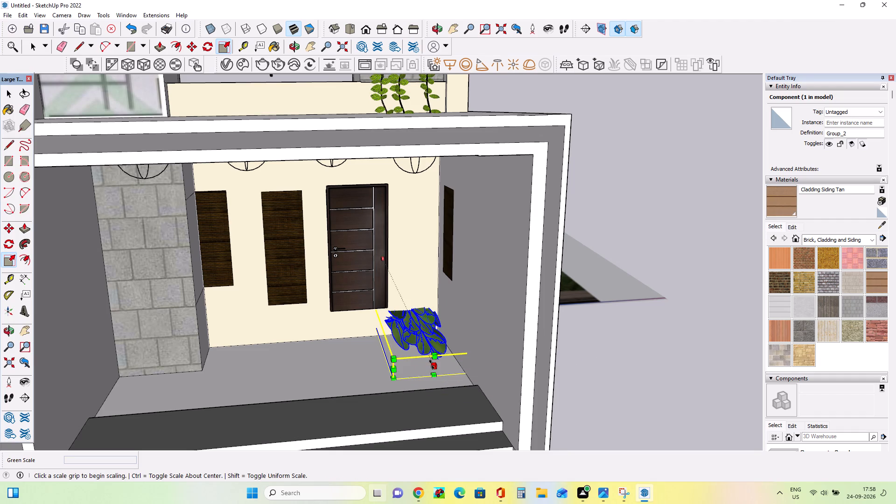
Undo the potted plant's last scaling, then scale it by about 0.69 along blue, 0.73 along red and 0.62 along green.
{"action": "key", "text": "ctrl+z"}
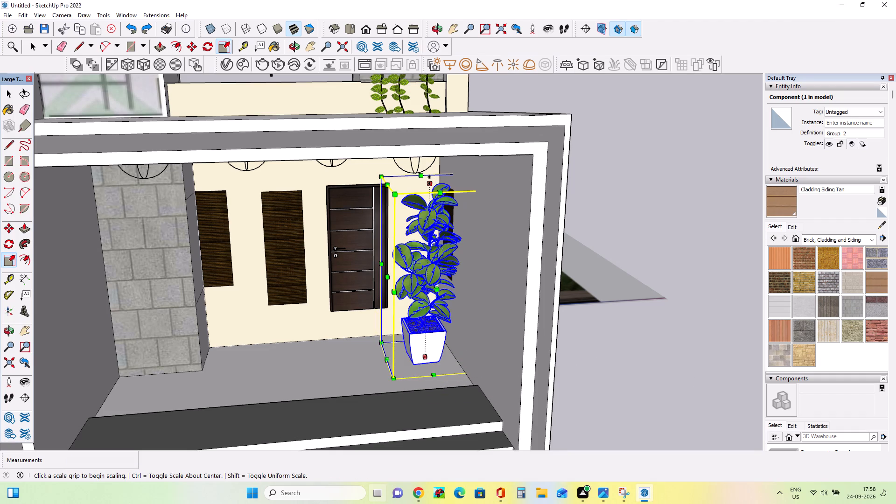
{"action": "left_click", "coordinate": [429, 180]}
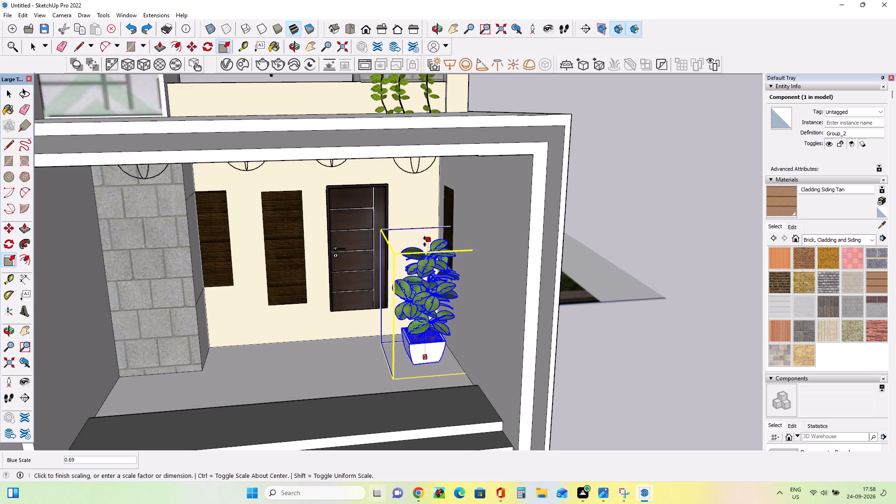
{"action": "left_click", "coordinate": [425, 241]}
{"action": "left_click", "coordinate": [385, 300]}
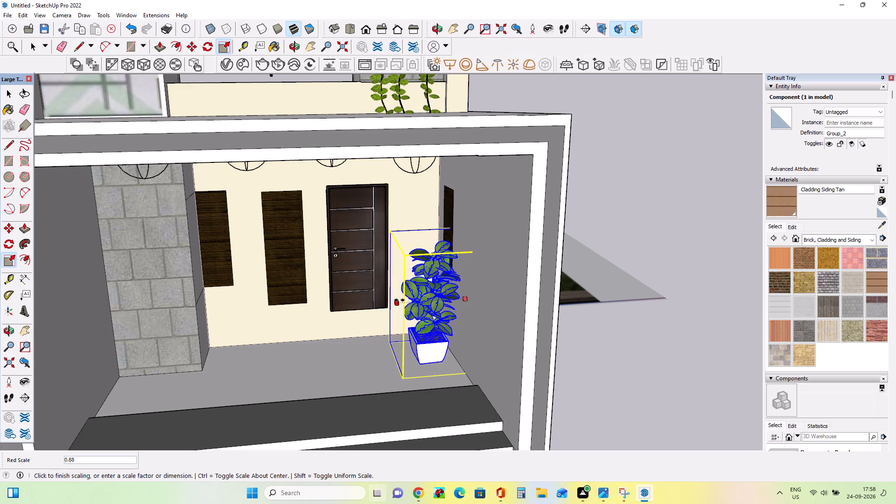
{"action": "left_click", "coordinate": [408, 299]}
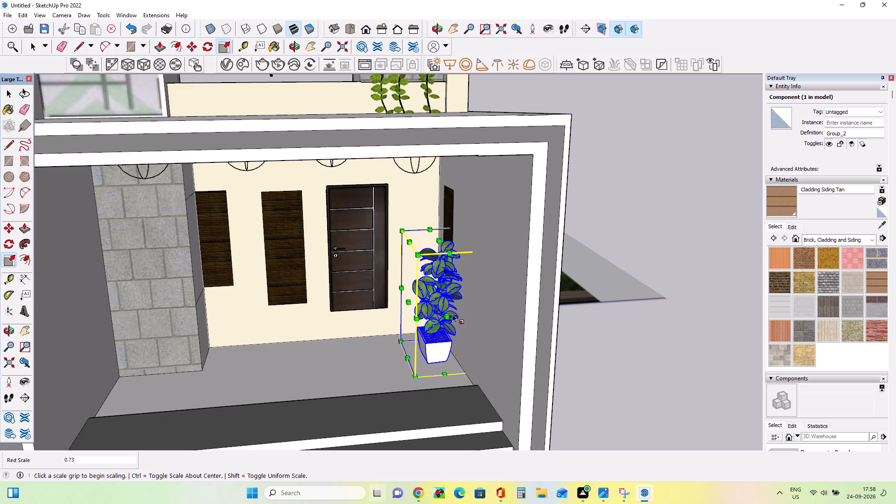
{"action": "left_click", "coordinate": [448, 314]}
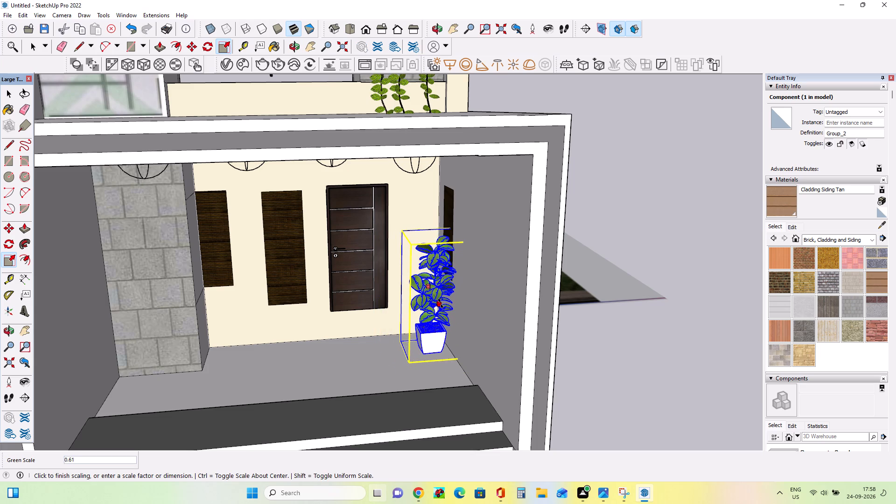
{"action": "left_click", "coordinate": [441, 303]}
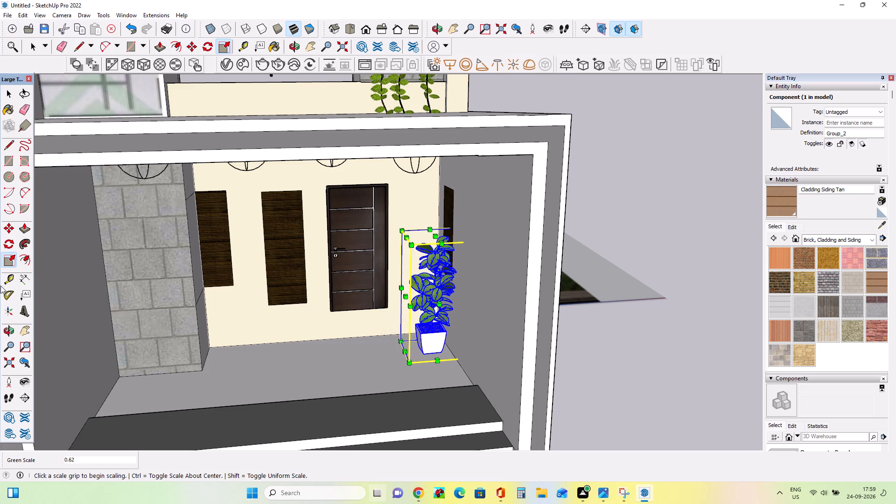
Copy the potted plant about 6' 6" across the porch, then move the copy about 3' 4" to stand before the wooden wall panels.
{"action": "left_click", "coordinate": [9, 224]}
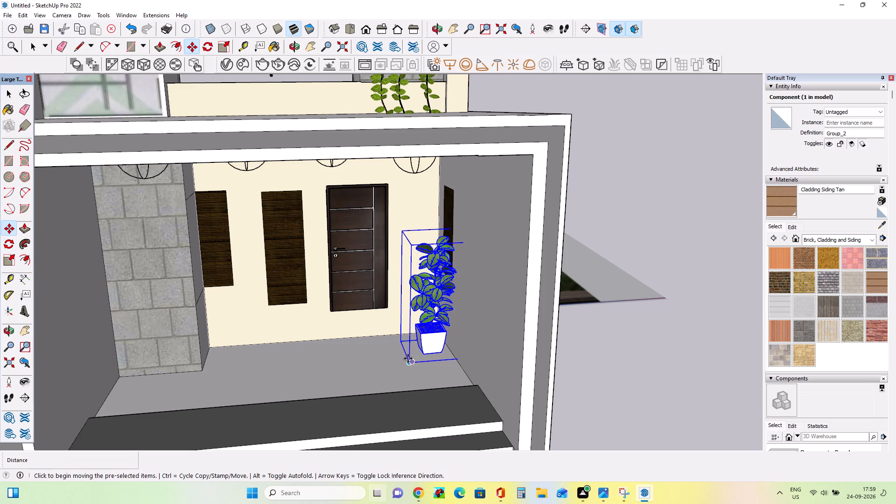
{"action": "left_click", "coordinate": [408, 358]}
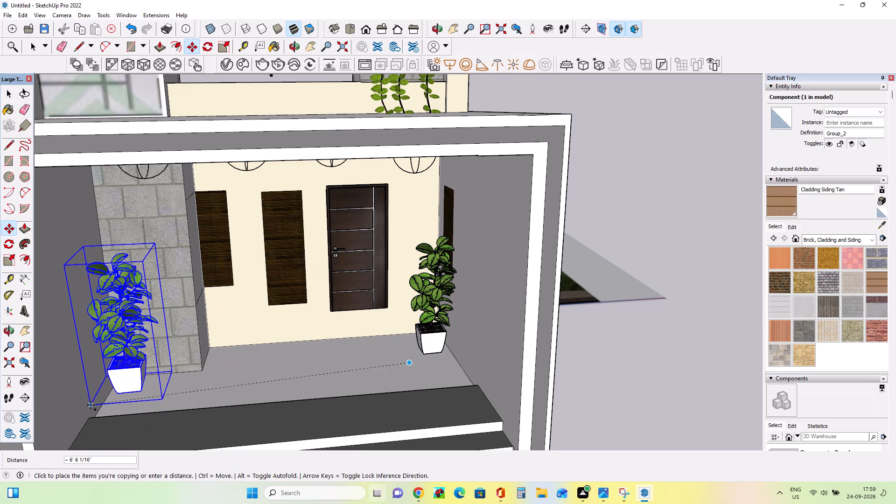
{"action": "left_click", "coordinate": [91, 405]}
{"action": "scroll", "coordinate": [308, 394], "scroll_direction": "down", "scroll_amount": 7}
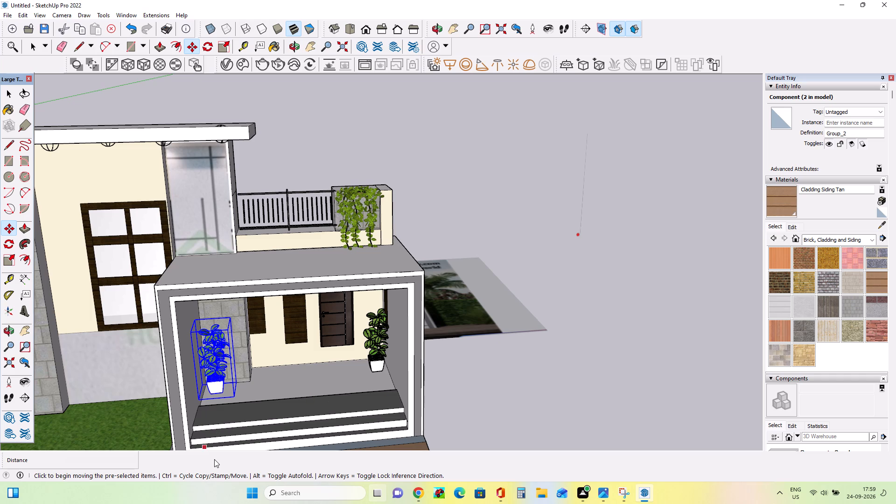
{"action": "left_click", "coordinate": [236, 395]}
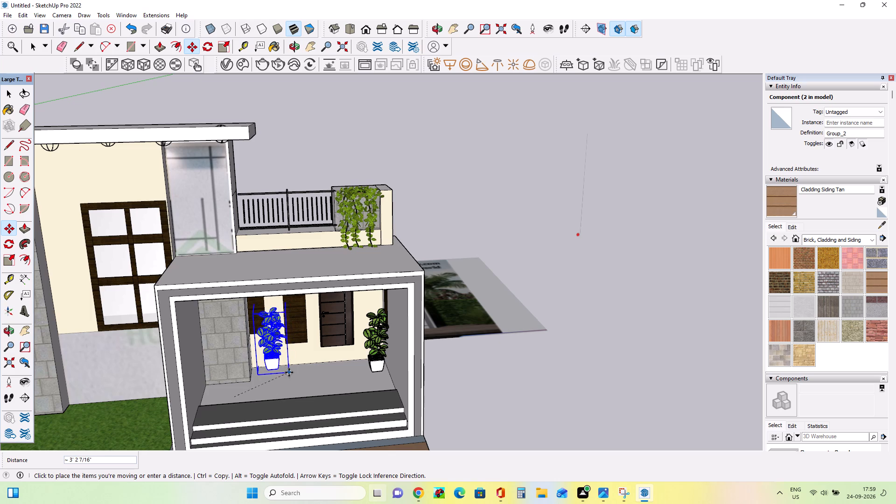
{"action": "left_click", "coordinate": [293, 372]}
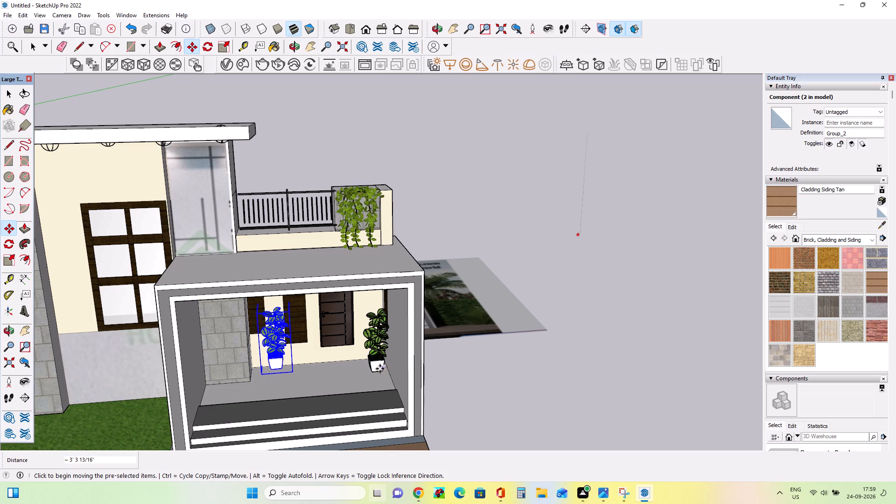
Copy the plant by the wooden panels about 6' 4" to the porch's front corner, near the steps and side wall.
{"action": "left_click", "coordinate": [292, 371]}
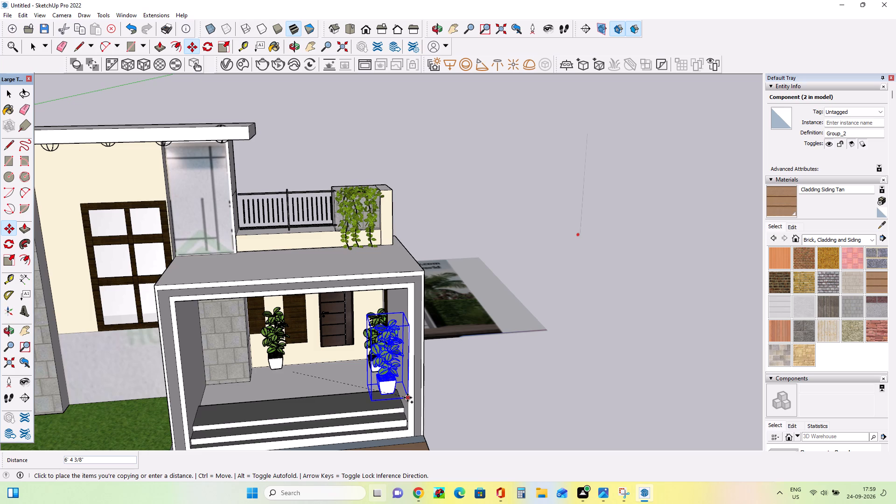
{"action": "left_click", "coordinate": [407, 398]}
{"action": "middle_click_drag", "start_coordinate": [332, 383], "coordinate": [399, 390]}
Move the potted plant in the back corner about 8 1/2" along the rear wall toward the entrance door.
{"action": "left_click", "coordinate": [10, 91]}
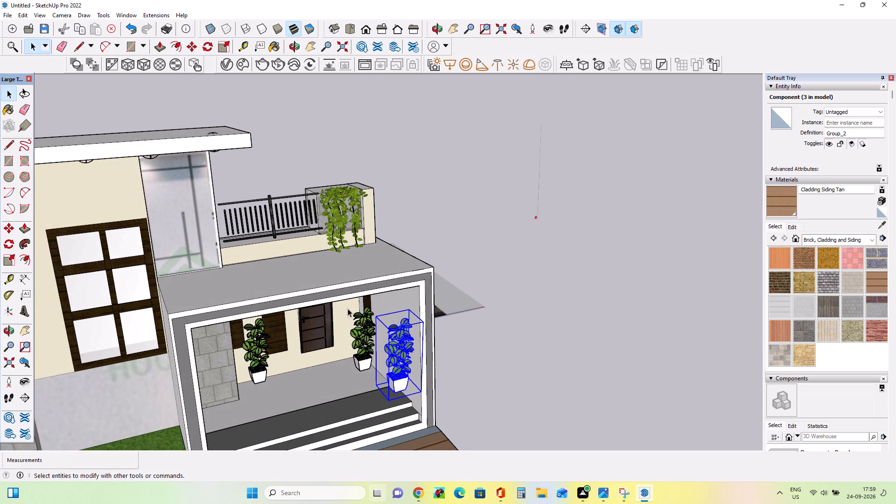
{"action": "left_click", "coordinate": [357, 332]}
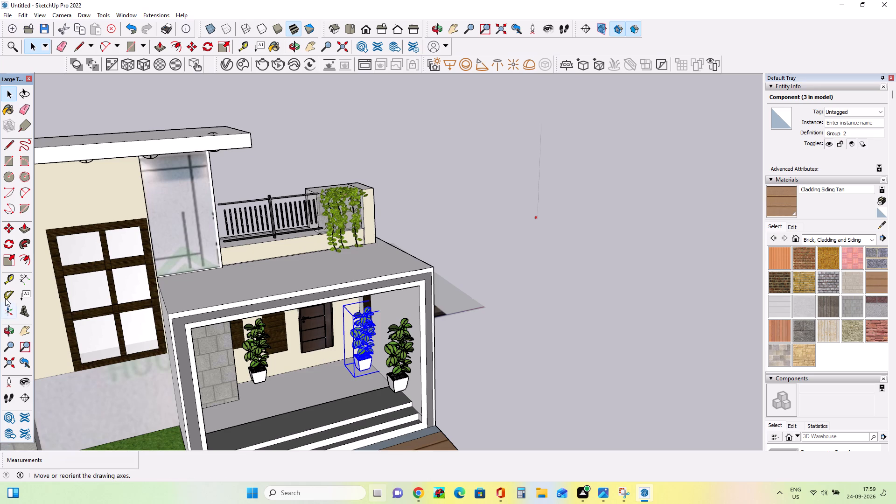
{"action": "left_click", "coordinate": [6, 231]}
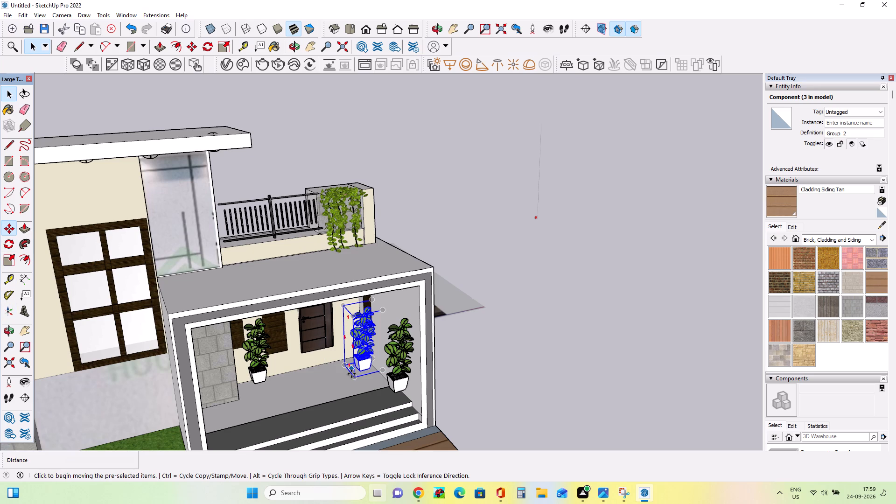
{"action": "left_click", "coordinate": [355, 379]}
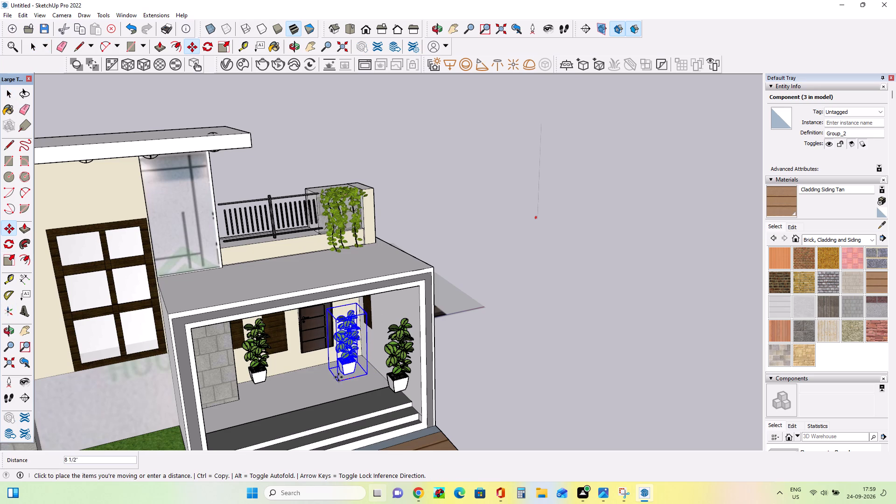
{"action": "left_click", "coordinate": [338, 374]}
{"action": "middle_click_drag", "start_coordinate": [429, 412], "coordinate": [364, 411]}
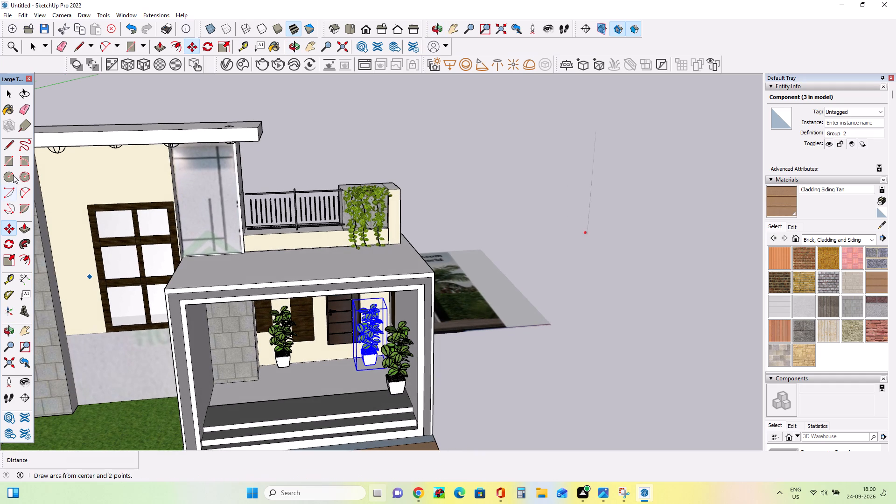
Reposition the front-corner plant with moves of about 2' 6 1/2", 2' 7/16" and 2' 6", ending near the side wall by the steps.
{"action": "left_click", "coordinate": [8, 91]}
{"action": "left_click", "coordinate": [394, 385]}
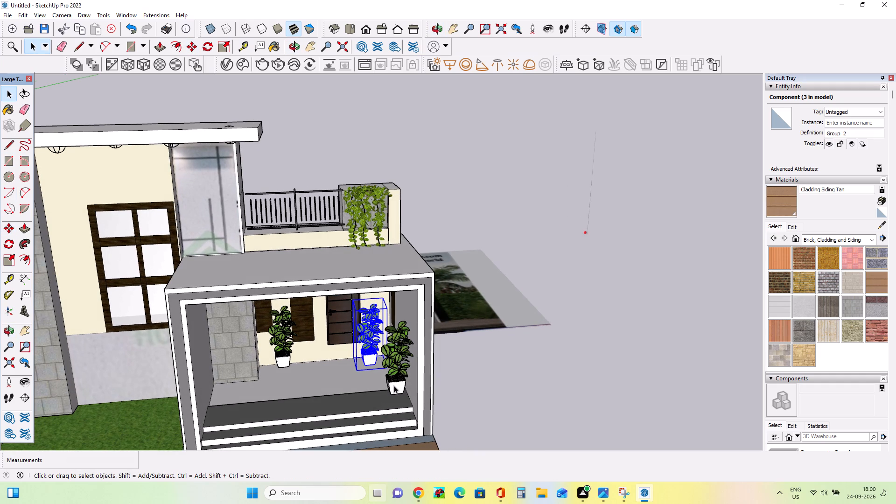
{"action": "middle_click_drag", "start_coordinate": [428, 408], "coordinate": [418, 332]}
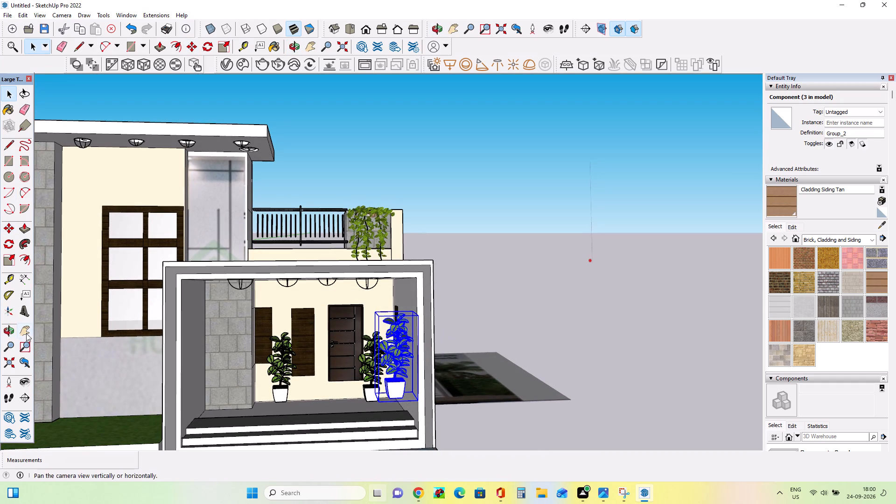
{"action": "left_click", "coordinate": [8, 230]}
{"action": "left_click", "coordinate": [378, 401]}
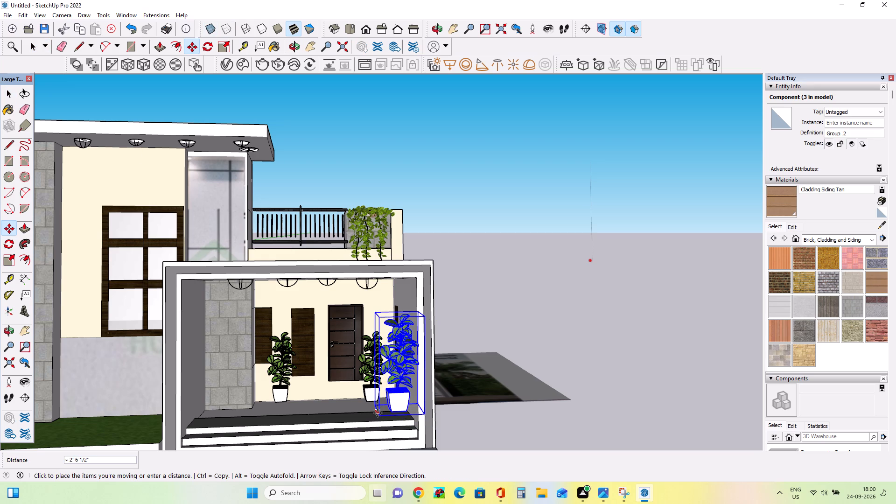
{"action": "left_click", "coordinate": [378, 414]}
{"action": "middle_click_drag", "start_coordinate": [460, 396], "coordinate": [467, 348]}
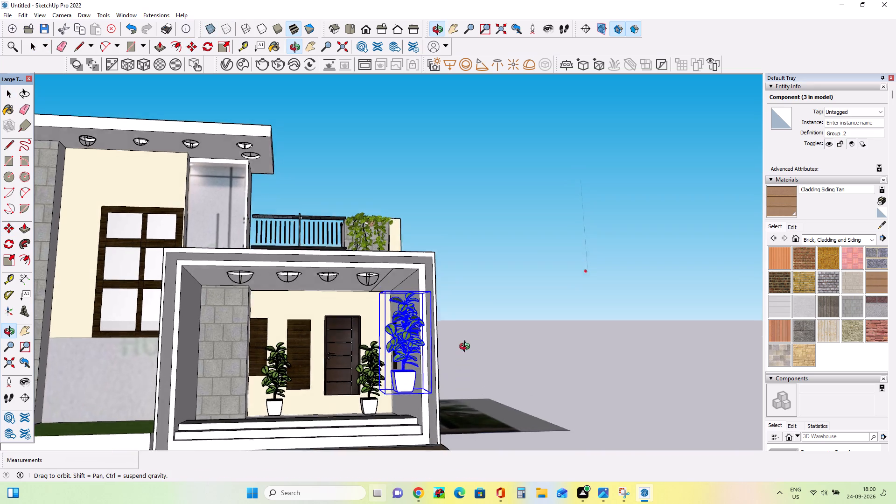
{"action": "middle_click_drag", "start_coordinate": [467, 348], "coordinate": [466, 345]}
{"action": "left_click", "coordinate": [383, 384]}
{"action": "left_click", "coordinate": [337, 409]}
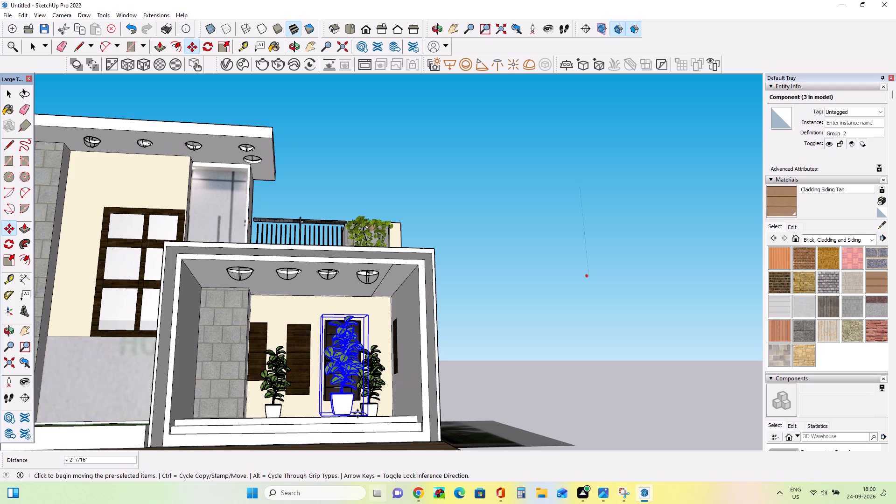
{"action": "middle_click_drag", "start_coordinate": [405, 401], "coordinate": [359, 461]}
{"action": "left_click", "coordinate": [346, 436]}
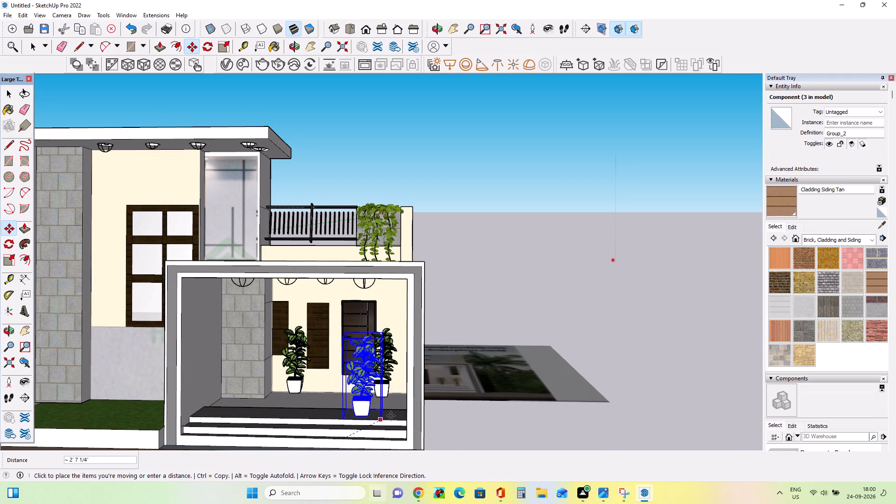
{"action": "left_click", "coordinate": [405, 419]}
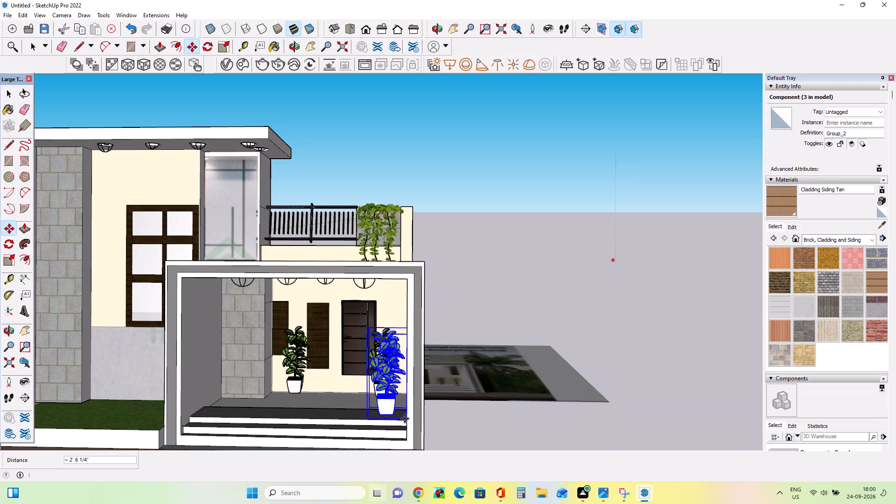
Move the front-corner plant about 4' 8" back into the porch, close to the plant beside the door.
{"action": "middle_click_drag", "start_coordinate": [353, 413], "coordinate": [457, 454]}
{"action": "middle_click_drag", "start_coordinate": [439, 431], "coordinate": [427, 335]}
{"action": "scroll", "coordinate": [440, 358], "scroll_direction": "up", "scroll_amount": 1}
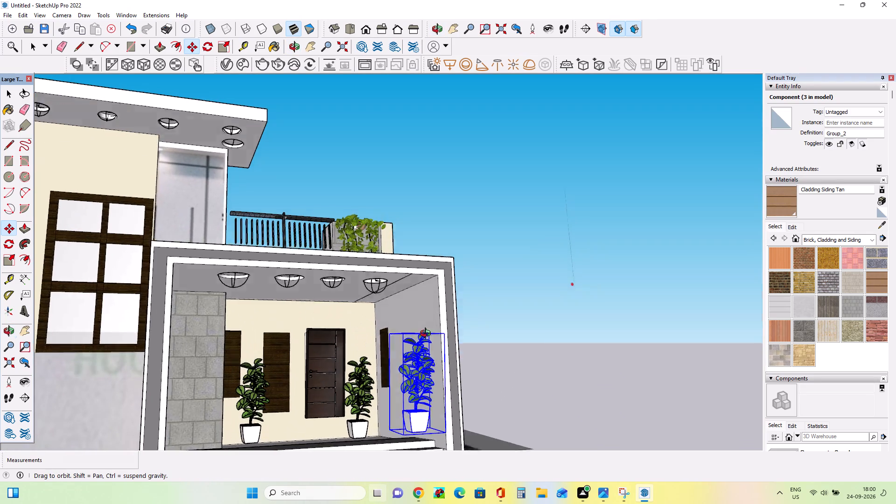
{"action": "middle_click_drag", "start_coordinate": [427, 335], "coordinate": [424, 330]}
{"action": "scroll", "coordinate": [424, 399], "scroll_direction": "down", "scroll_amount": 2}
{"action": "scroll", "coordinate": [420, 411], "scroll_direction": "up", "scroll_amount": 11}
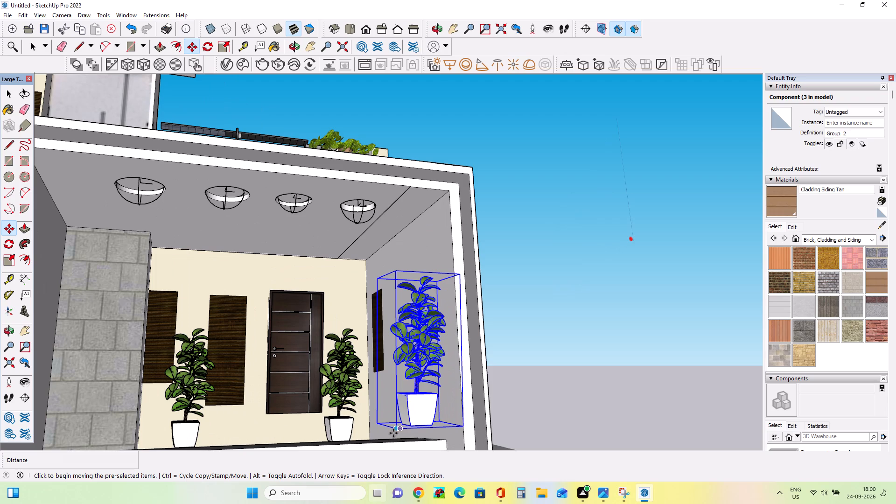
{"action": "left_click", "coordinate": [393, 433]}
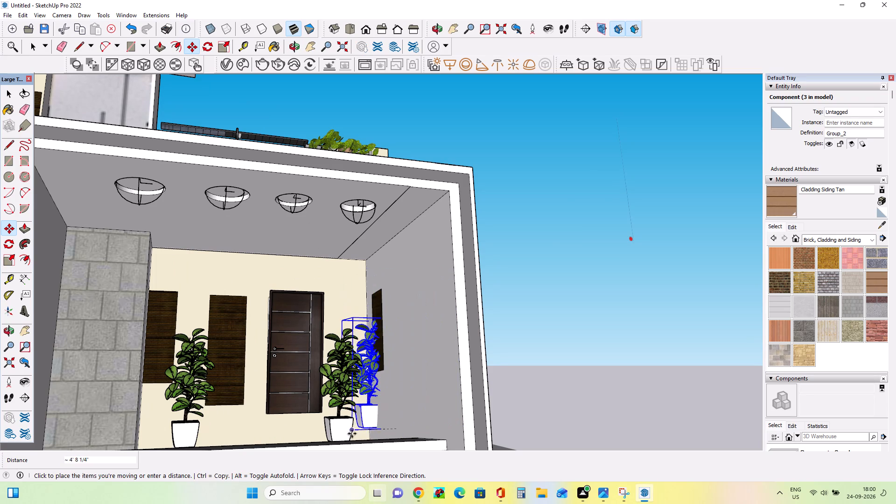
{"action": "left_click", "coordinate": [350, 441]}
Move the third plant about 9" along the green axis toward the porch front, then shift it closer to the side wall.
{"action": "middle_click_drag", "start_coordinate": [424, 437], "coordinate": [358, 457]}
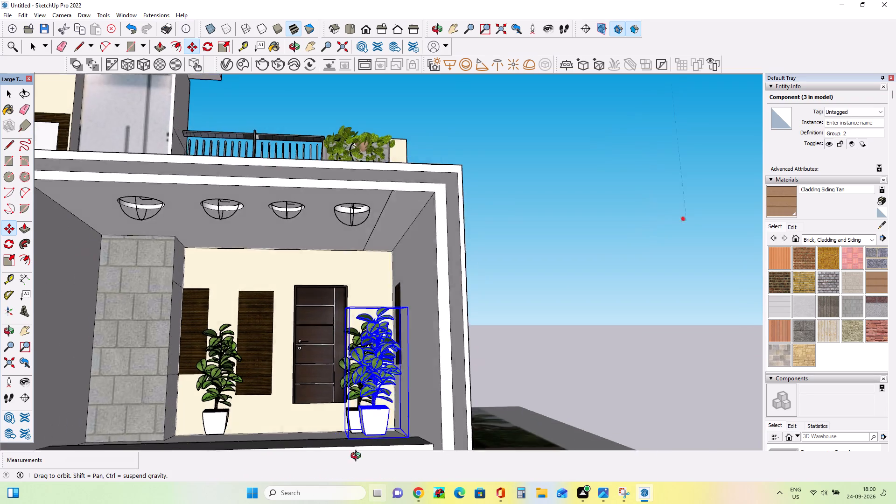
{"action": "middle_click_drag", "start_coordinate": [358, 457], "coordinate": [325, 462]}
{"action": "scroll", "coordinate": [381, 420], "scroll_direction": "up", "scroll_amount": 5}
{"action": "middle_click_drag", "start_coordinate": [370, 402], "coordinate": [502, 454]}
{"action": "scroll", "coordinate": [502, 452], "scroll_direction": "down", "scroll_amount": 1}
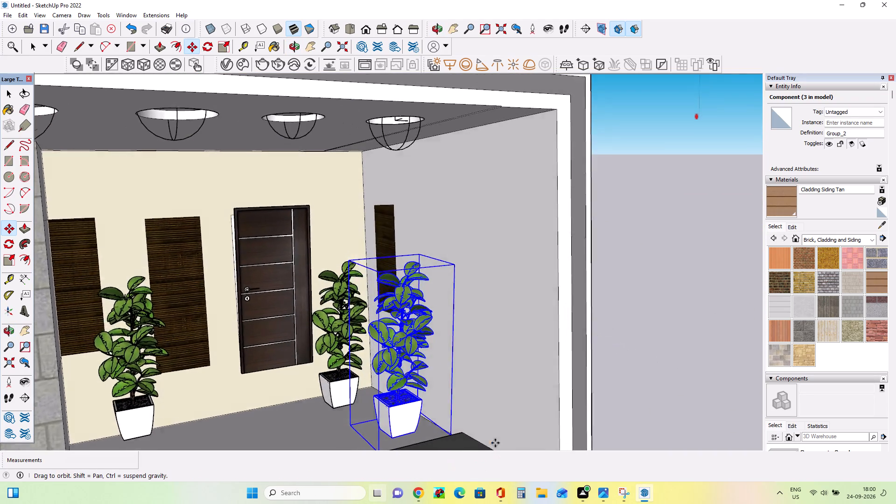
{"action": "scroll", "coordinate": [495, 443], "scroll_direction": "down", "scroll_amount": 4}
{"action": "scroll", "coordinate": [431, 389], "scroll_direction": "down", "scroll_amount": 5}
{"action": "scroll", "coordinate": [450, 430], "scroll_direction": "up", "scroll_amount": 8}
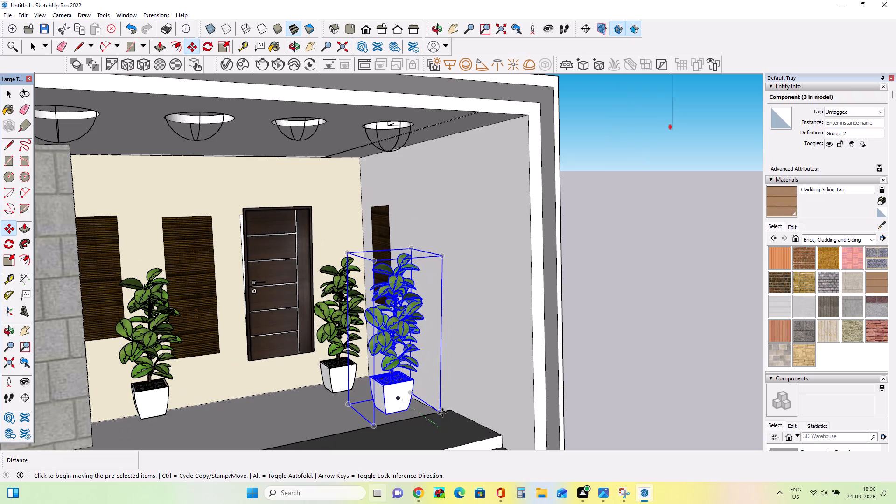
{"action": "left_click", "coordinate": [441, 411]}
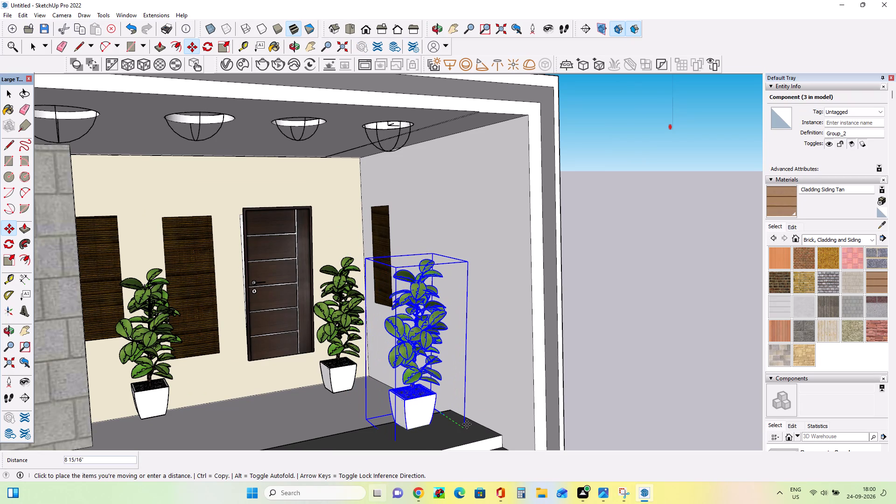
{"action": "left_click", "coordinate": [468, 424]}
{"action": "left_click", "coordinate": [420, 420]}
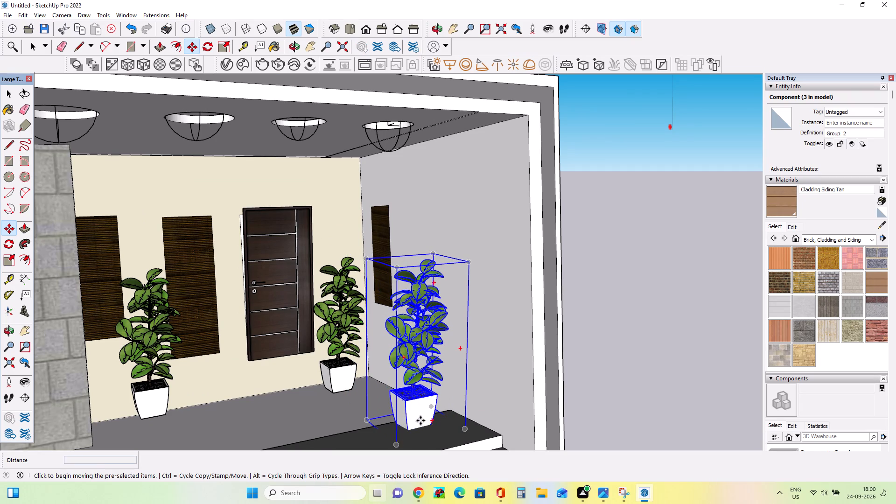
{"action": "left_click", "coordinate": [440, 420]}
Examine the placement of the potted plants on the porch from several angles and at whole-house scale.
{"action": "middle_click_drag", "start_coordinate": [547, 378], "coordinate": [481, 409]}
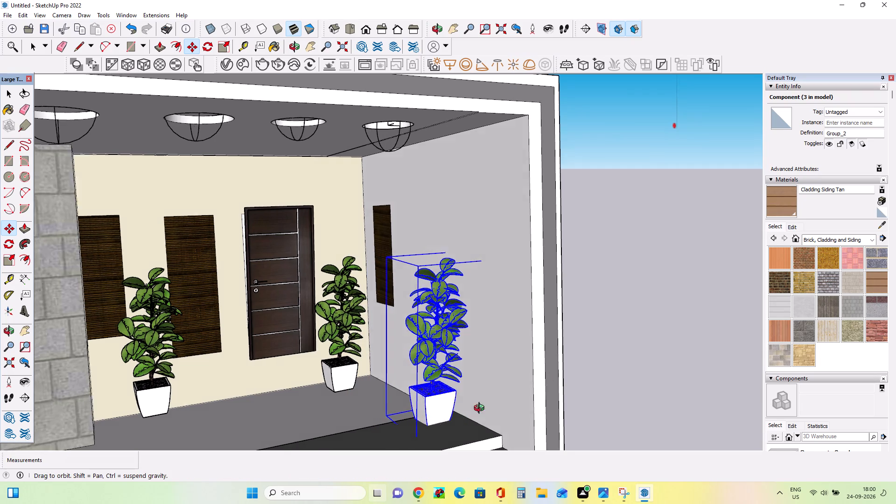
{"action": "middle_click_drag", "start_coordinate": [481, 409], "coordinate": [392, 419]}
{"action": "scroll", "coordinate": [392, 419], "scroll_direction": "down", "scroll_amount": 8}
{"action": "scroll", "coordinate": [273, 379], "scroll_direction": "down", "scroll_amount": 5}
{"action": "middle_click_drag", "start_coordinate": [273, 379], "coordinate": [361, 392]}
{"action": "scroll", "coordinate": [405, 390], "scroll_direction": "down", "scroll_amount": 6}
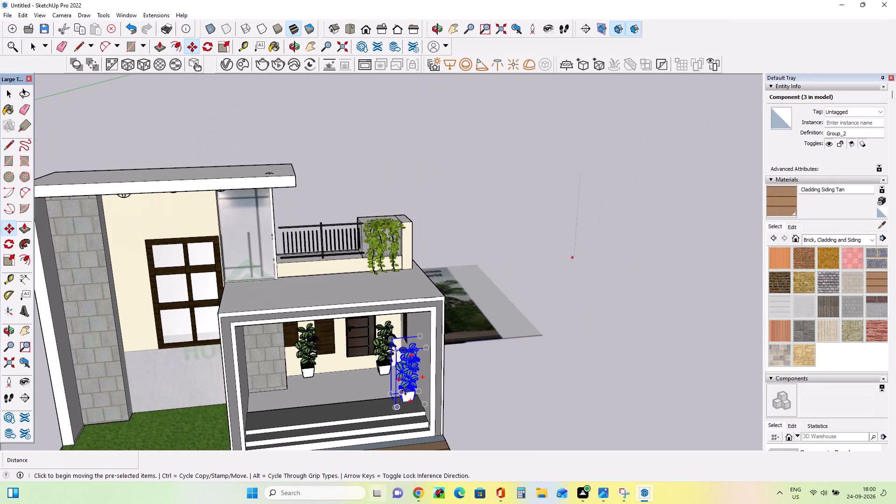
{"action": "scroll", "coordinate": [485, 376], "scroll_direction": "down", "scroll_amount": 5}
{"action": "middle_click_drag", "start_coordinate": [481, 398], "coordinate": [398, 449]}
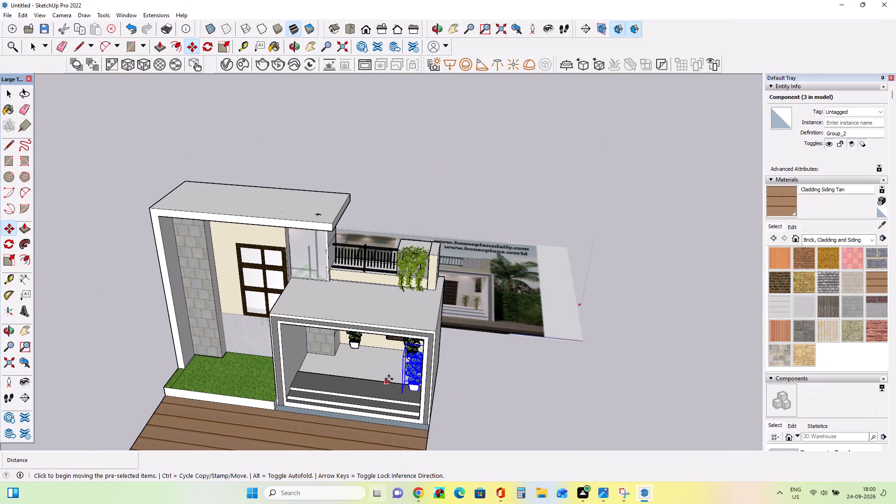
Move the third porch plant about 12' 3" onto the front lawn, near its outer end.
{"action": "left_click", "coordinate": [401, 390], "text": "ctrl"}
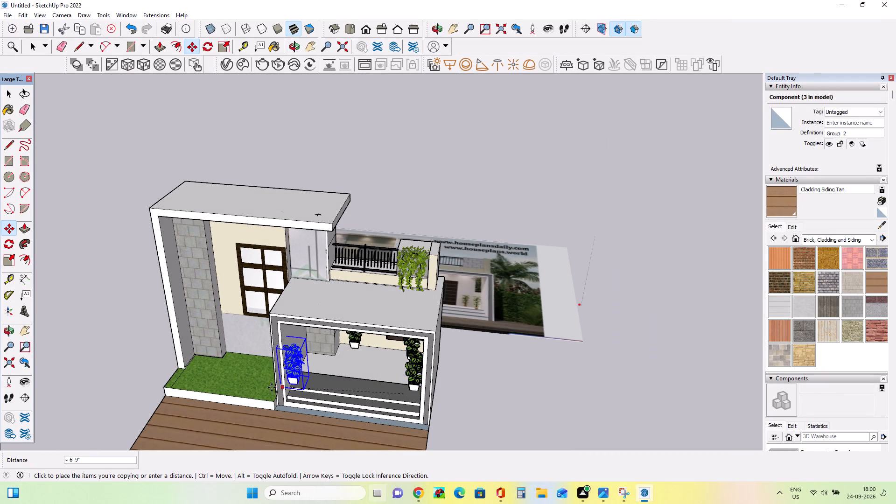
{"action": "left_click", "coordinate": [190, 382]}
Copy the lawn plant and move the copy about 1' 9" along the lawn, so it stands beside the original.
{"action": "middle_click_drag", "start_coordinate": [231, 391], "coordinate": [291, 379]}
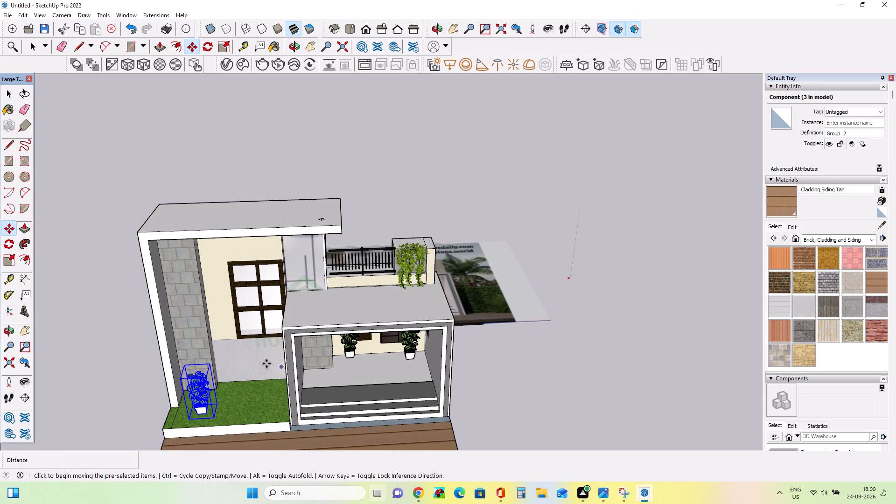
{"action": "left_click", "coordinate": [191, 418]}
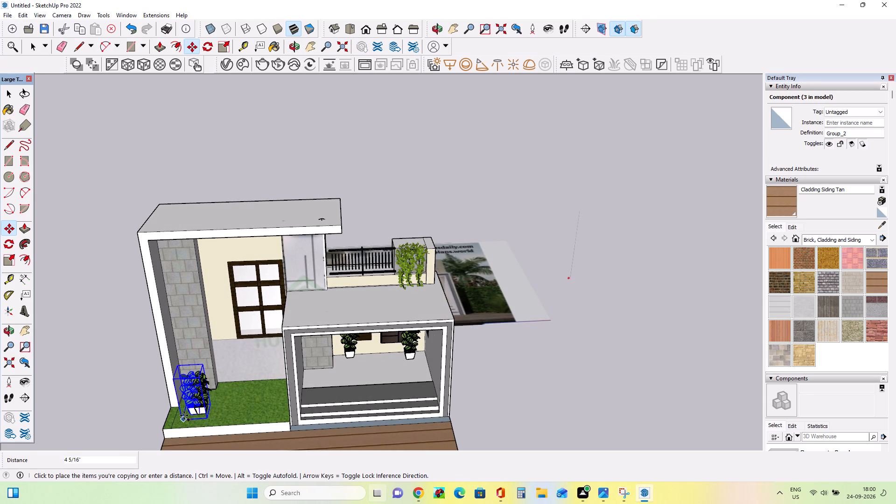
{"action": "left_click", "coordinate": [184, 415]}
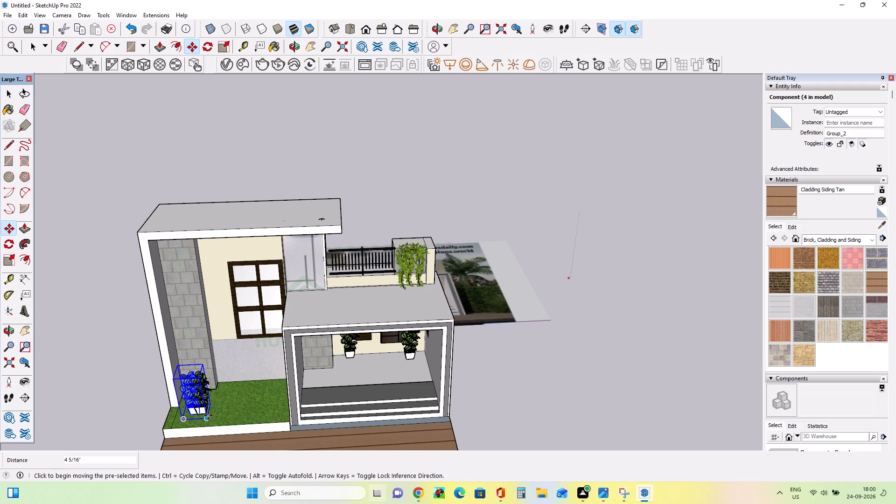
{"action": "left_click", "coordinate": [208, 415]}
{"action": "left_click", "coordinate": [240, 415]}
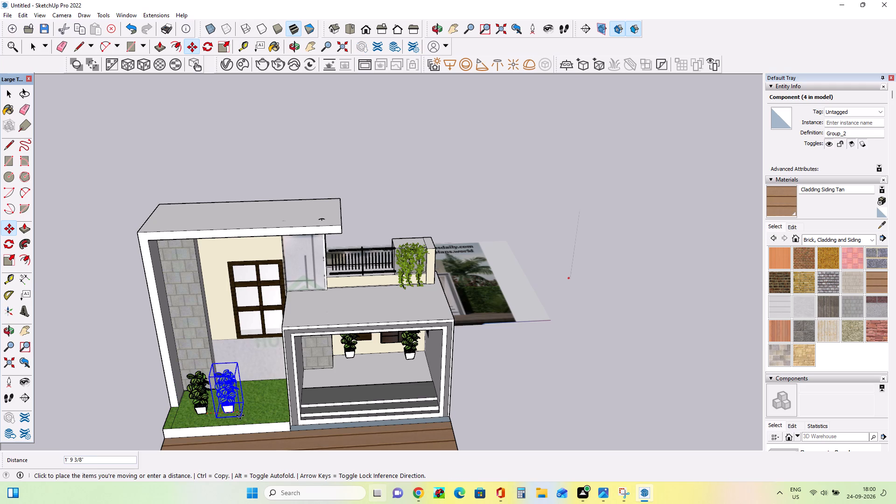
Copy the second lawn plant toward the porch and shift the new copy about 11" closer to the porch wall.
{"action": "left_click", "coordinate": [238, 413], "text": "ctrl"}
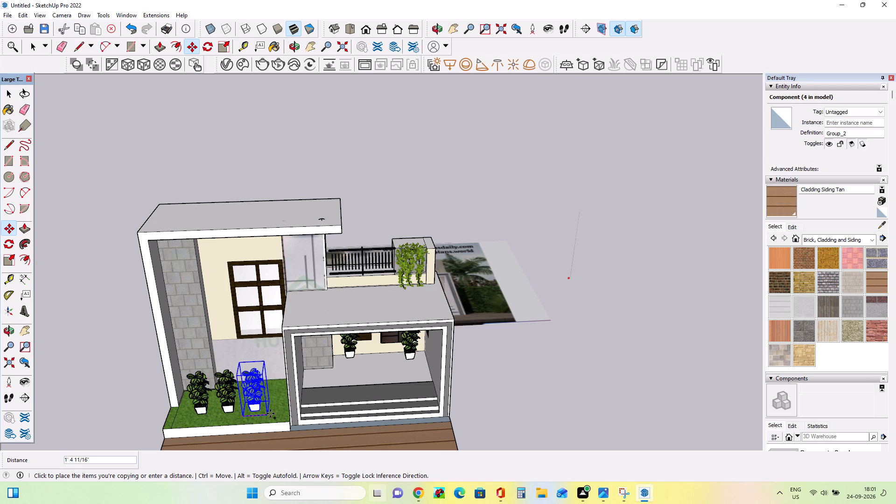
{"action": "left_click", "coordinate": [274, 413]}
{"action": "middle_click_drag", "start_coordinate": [233, 413], "coordinate": [270, 395]}
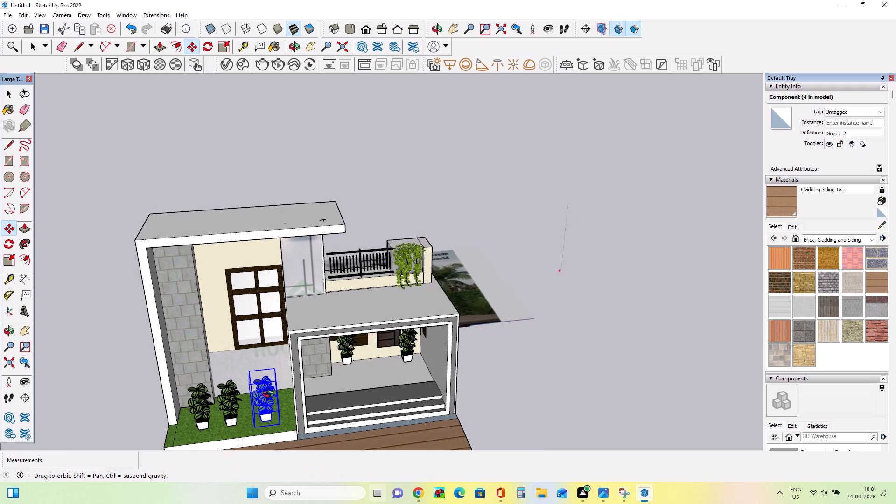
{"action": "middle_click_drag", "start_coordinate": [270, 395], "coordinate": [272, 393]}
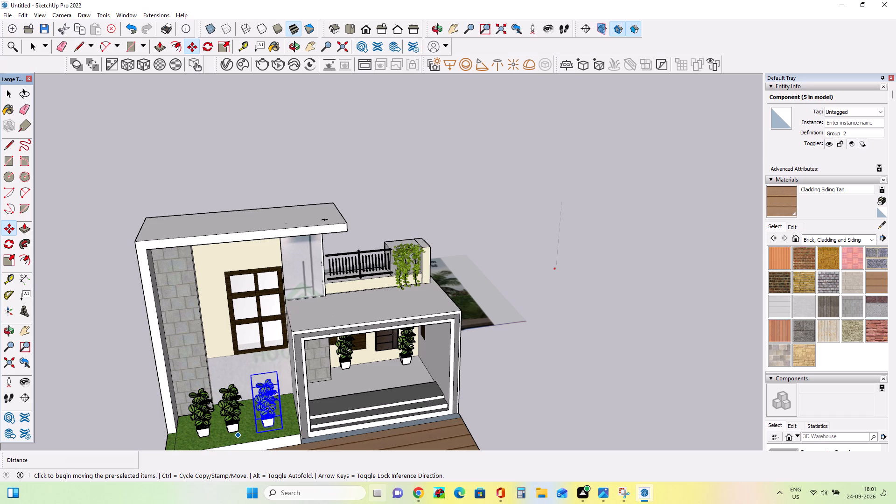
{"action": "left_click", "coordinate": [283, 429]}
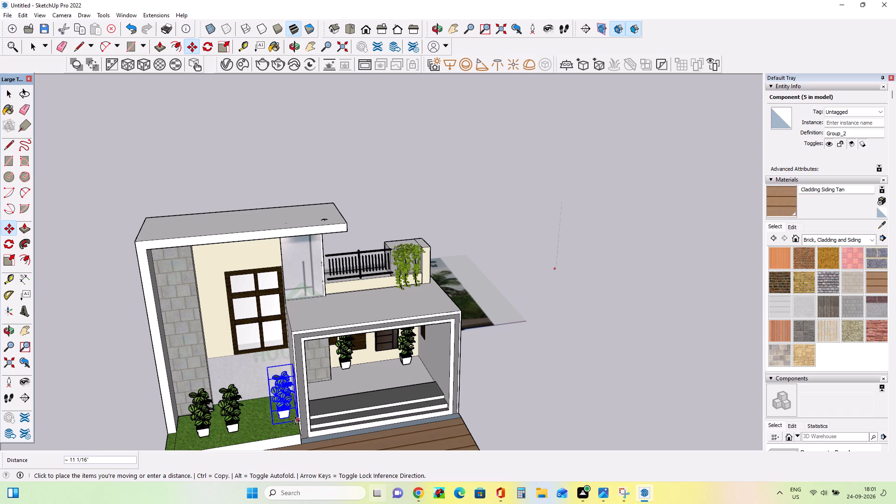
{"action": "left_click", "coordinate": [295, 421]}
Copy the lawn plant beside the porch wall about 8' 2" onto the porch, next to its far side wall.
{"action": "middle_click_drag", "start_coordinate": [243, 423], "coordinate": [208, 376]}
{"action": "scroll", "coordinate": [240, 422], "scroll_direction": "up", "scroll_amount": 1}
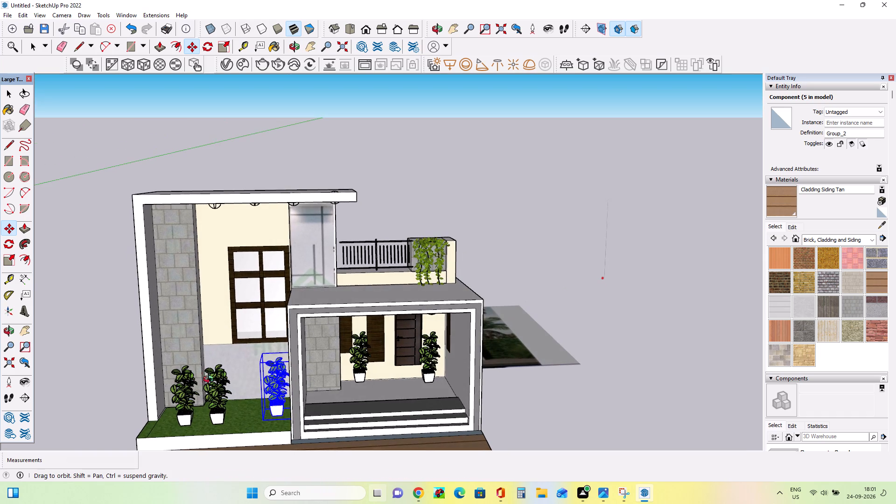
{"action": "left_click", "coordinate": [7, 92]}
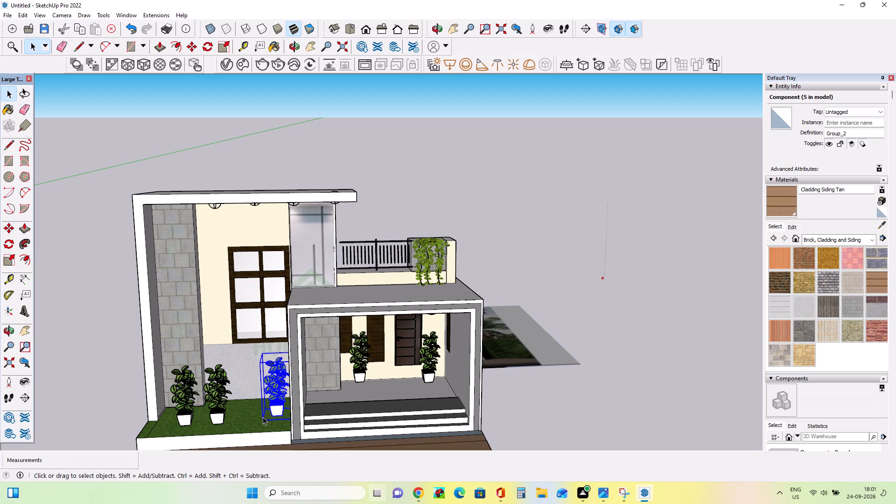
{"action": "left_click", "coordinate": [8, 230]}
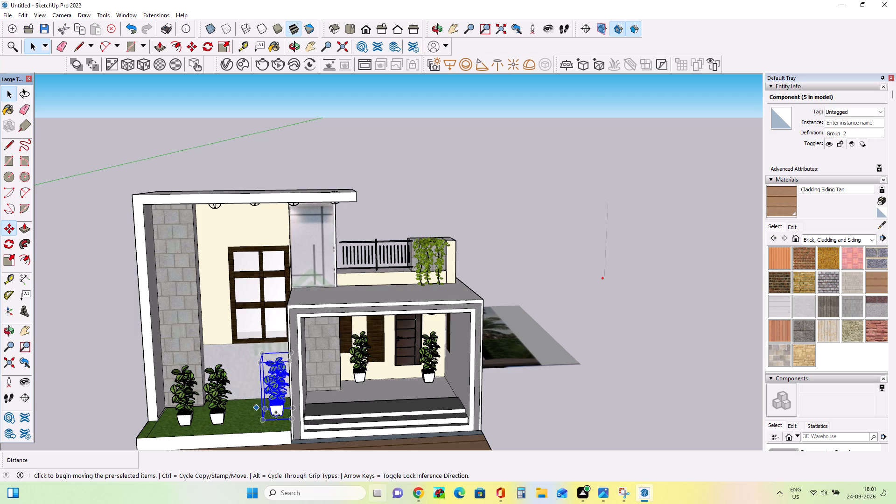
{"action": "left_click", "coordinate": [264, 420]}
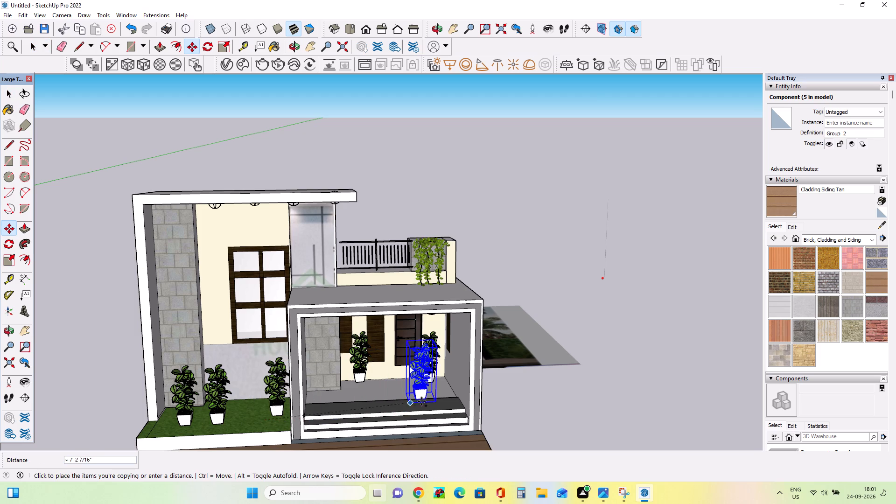
{"action": "left_click", "coordinate": [439, 404]}
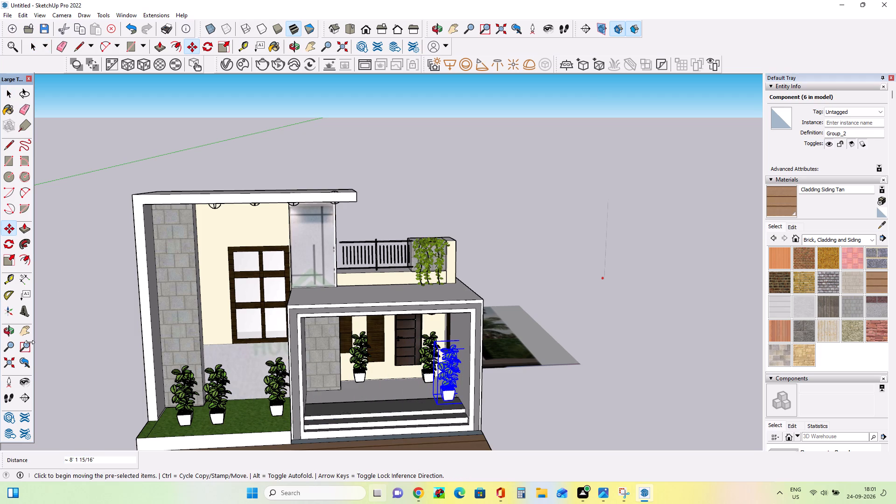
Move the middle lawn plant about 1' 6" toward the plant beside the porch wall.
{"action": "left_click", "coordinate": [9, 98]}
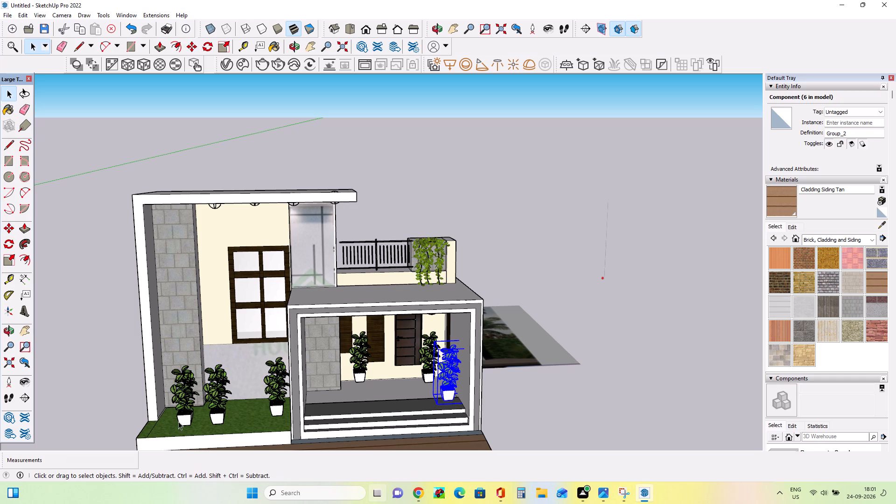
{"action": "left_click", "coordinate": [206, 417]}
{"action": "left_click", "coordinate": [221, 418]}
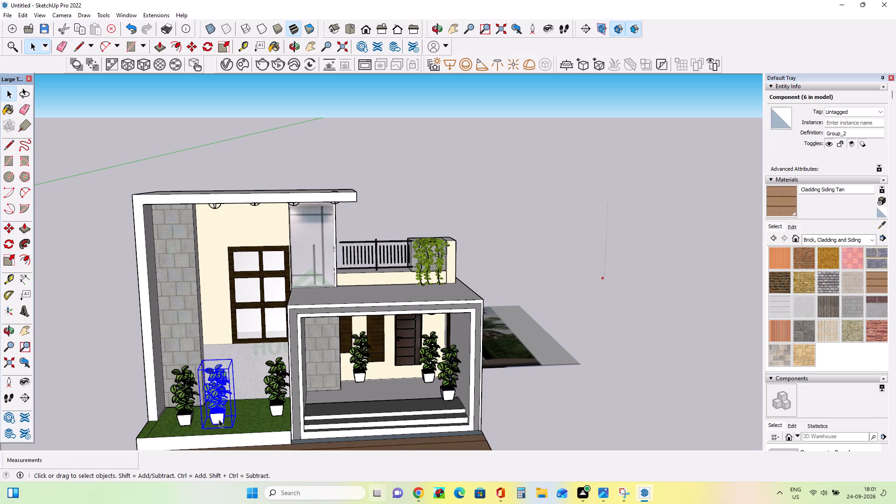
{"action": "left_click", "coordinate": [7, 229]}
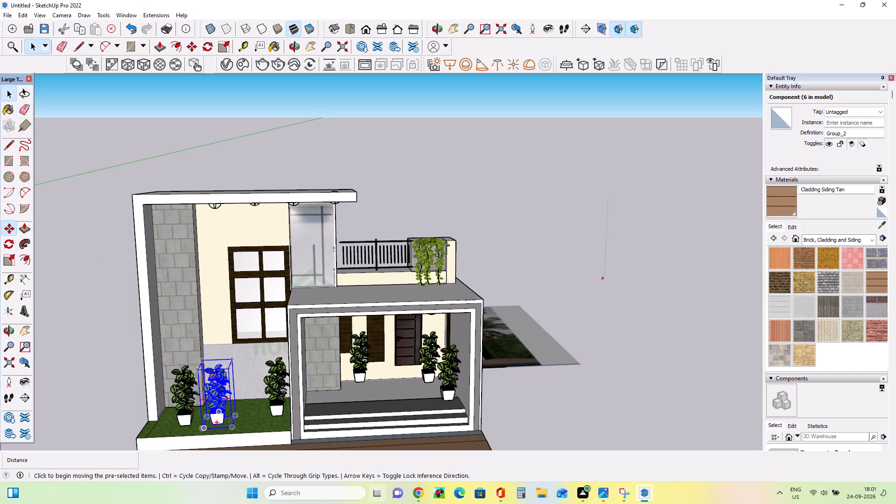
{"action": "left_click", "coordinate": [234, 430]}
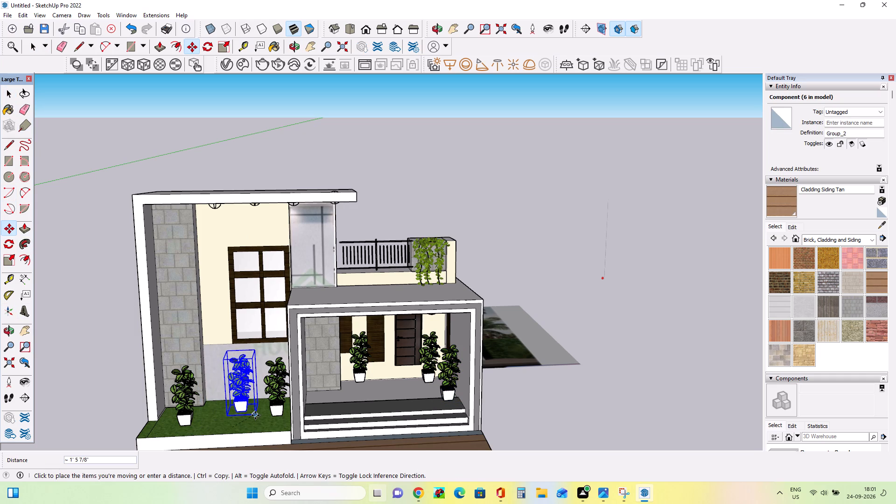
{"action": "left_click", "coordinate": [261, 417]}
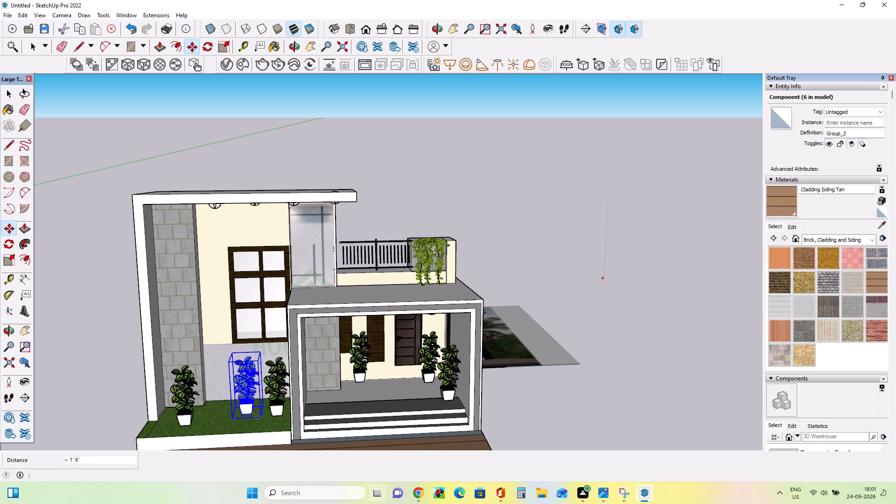
Move the outermost lawn plant about 1' 2 11/16" into the lawn's outer front corner.
{"action": "middle_click_drag", "start_coordinate": [193, 404], "coordinate": [215, 406]}
{"action": "scroll", "coordinate": [264, 420], "scroll_direction": "up", "scroll_amount": 3}
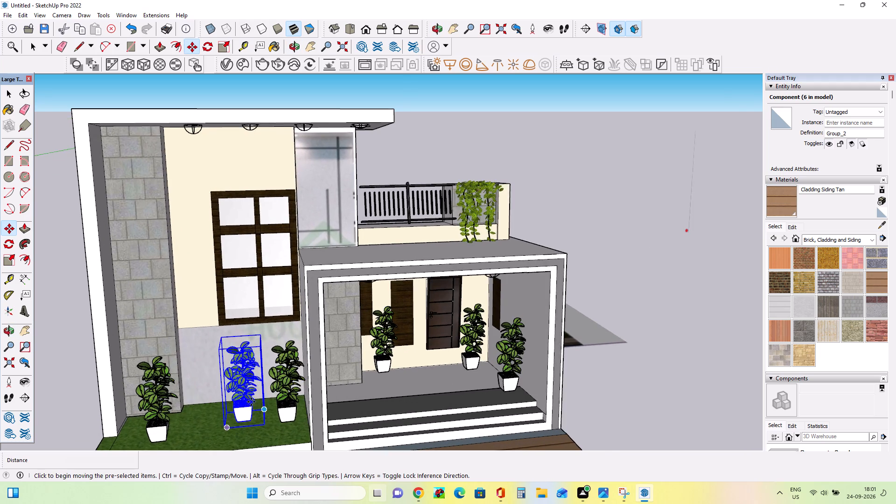
{"action": "scroll", "coordinate": [251, 399], "scroll_direction": "up", "scroll_amount": 1}
{"action": "scroll", "coordinate": [250, 398], "scroll_direction": "down", "scroll_amount": 9}
{"action": "left_click", "coordinate": [31, 326]}
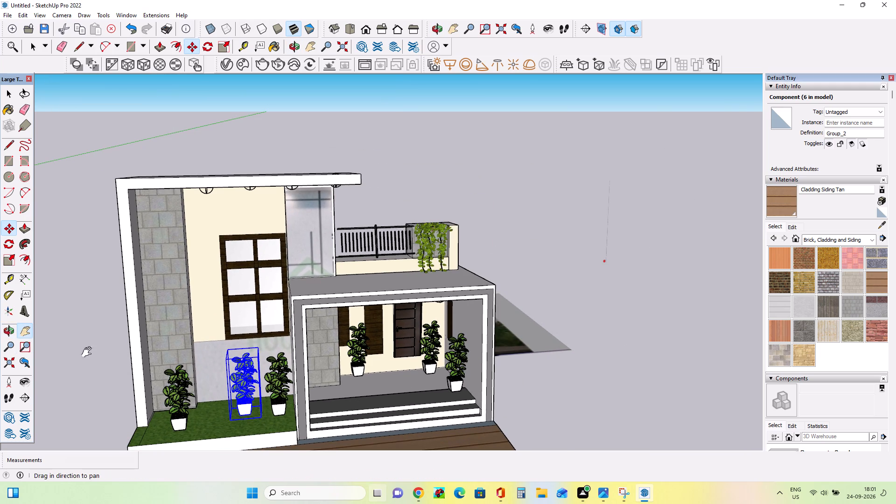
{"action": "left_click_drag", "start_coordinate": [221, 364], "coordinate": [217, 310]}
{"action": "middle_click_drag", "start_coordinate": [276, 384], "coordinate": [287, 495]}
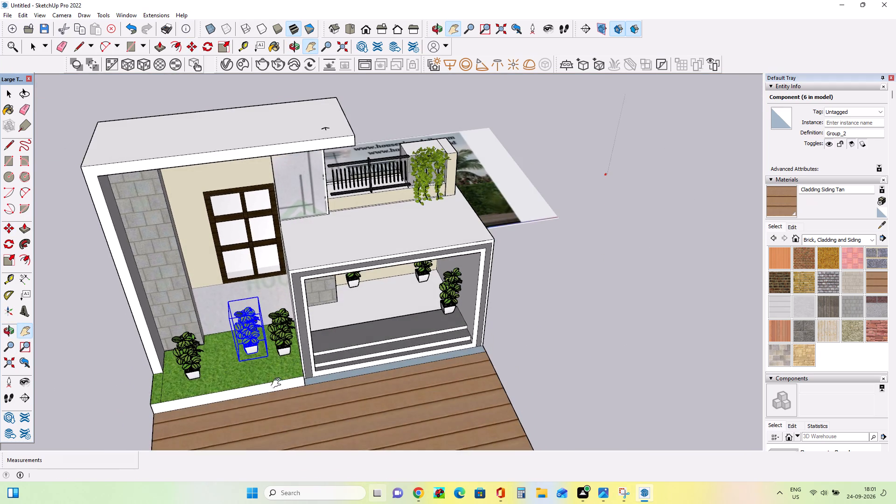
{"action": "scroll", "coordinate": [274, 377], "scroll_direction": "up", "scroll_amount": 8}
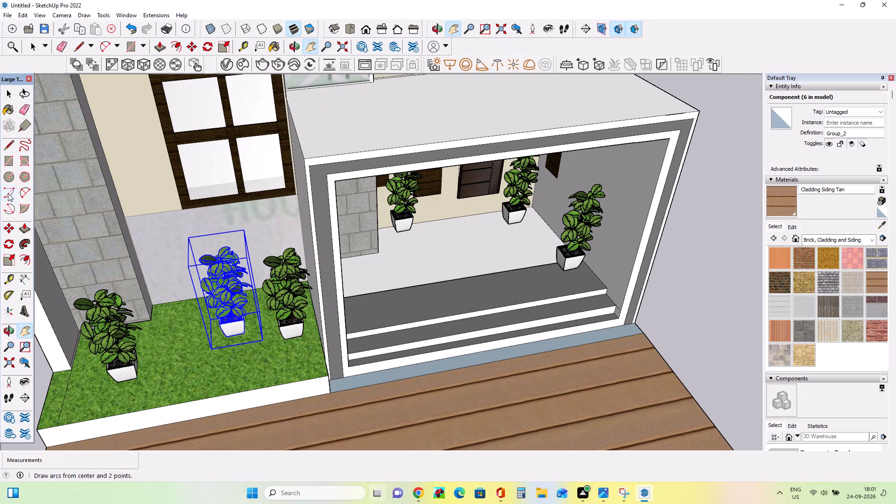
{"action": "left_click", "coordinate": [8, 93]}
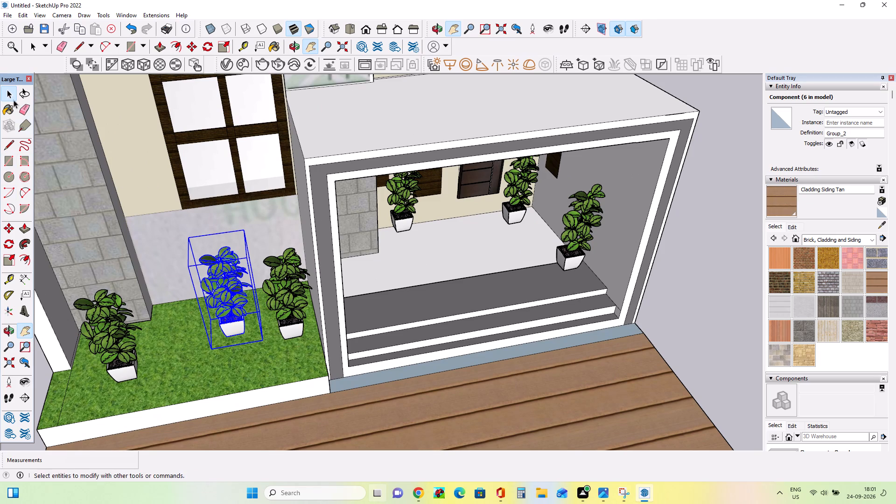
{"action": "left_click", "coordinate": [126, 366]}
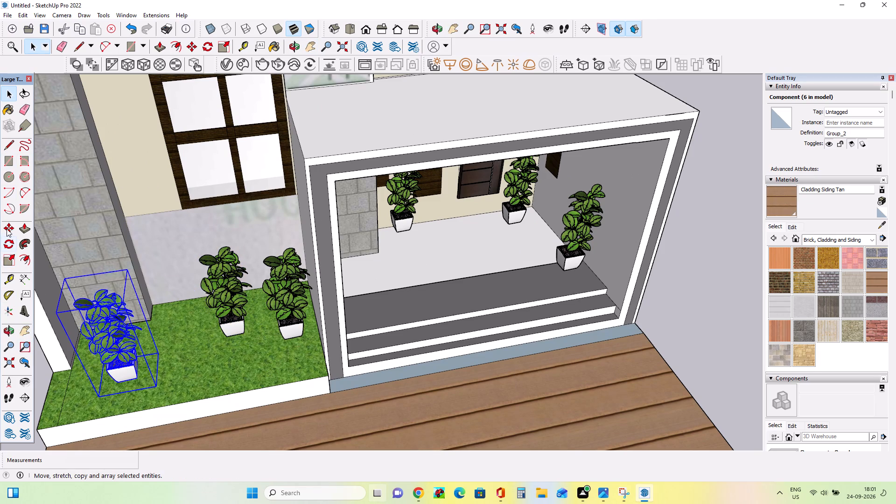
{"action": "left_click", "coordinate": [7, 229]}
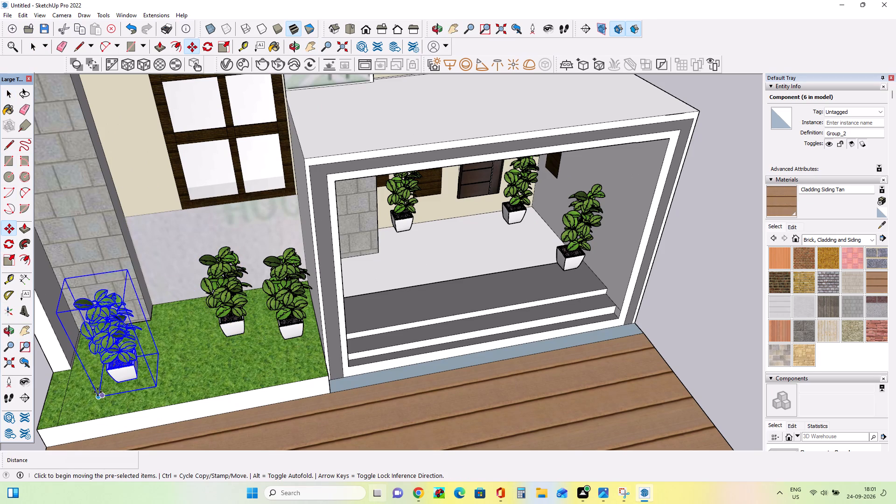
{"action": "left_click", "coordinate": [98, 392]}
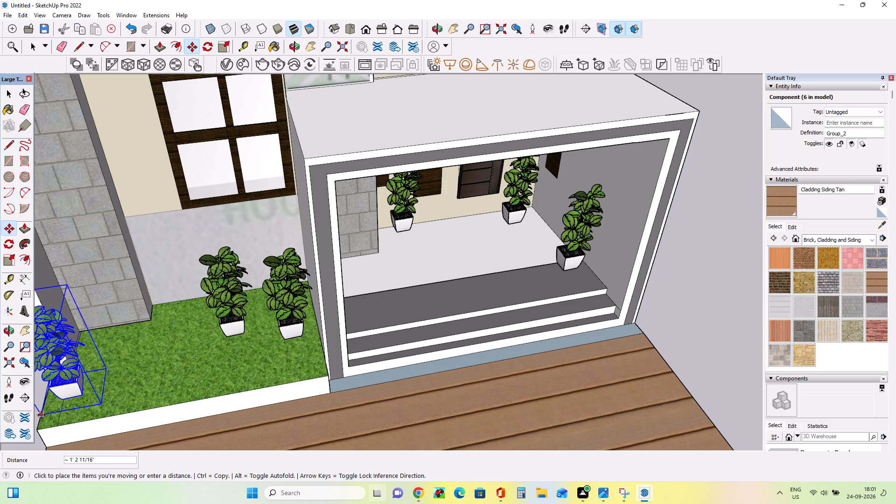
{"action": "left_click", "coordinate": [42, 415]}
Move the middle lawn plant about 2' 6 3/4" along the lawn, next to the outer corner plant.
{"action": "middle_click_drag", "start_coordinate": [189, 394], "coordinate": [142, 316]}
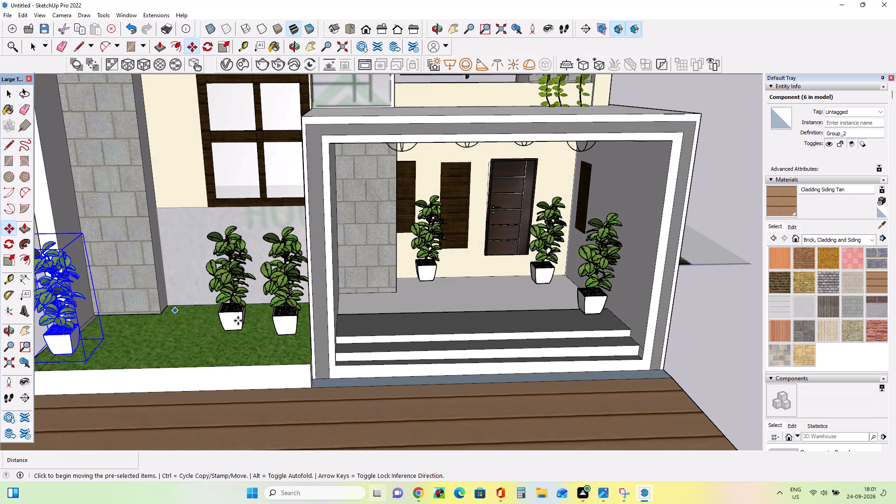
{"action": "left_click", "coordinate": [4, 92]}
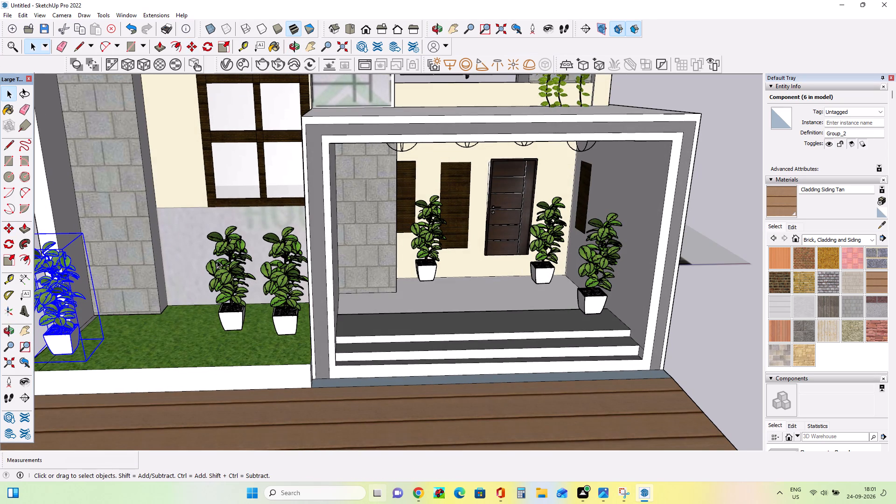
{"action": "left_click", "coordinate": [225, 316]}
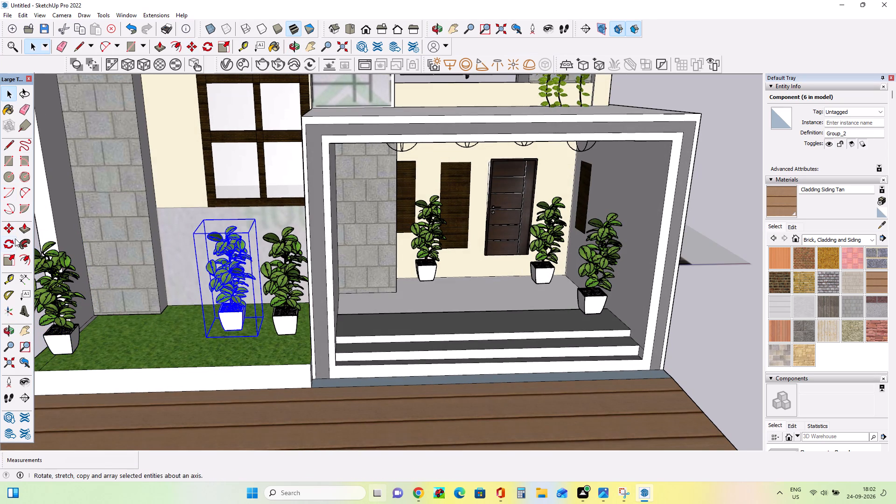
{"action": "left_click", "coordinate": [9, 230]}
{"action": "left_click", "coordinate": [208, 339]}
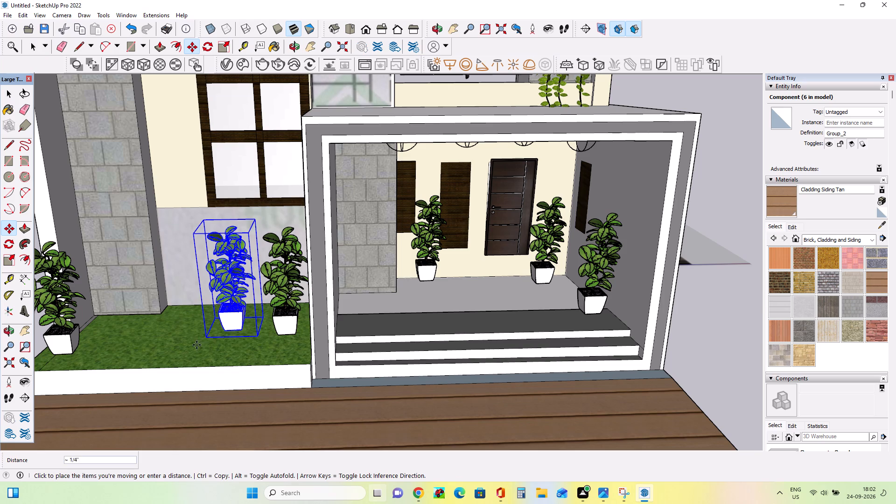
{"action": "left_click", "coordinate": [99, 359]}
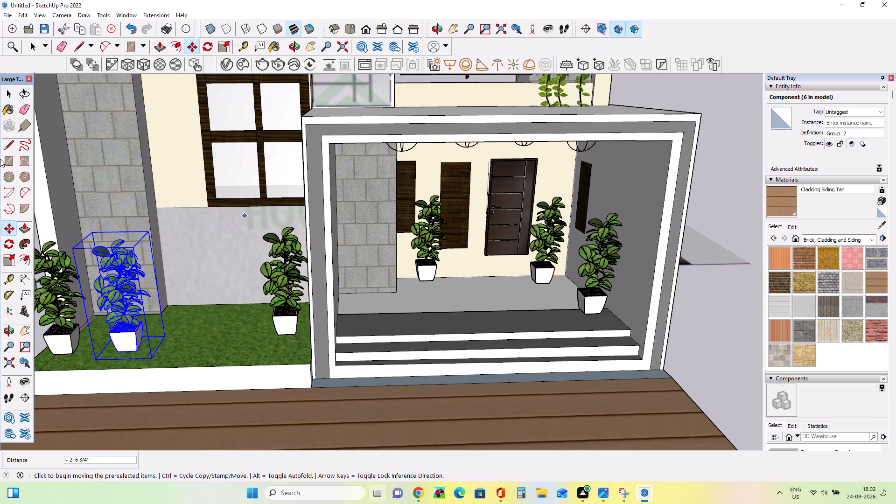
Move the lawn plant beside the porch wall about 2' 4 5/8" along the lawn, next to the middle plant.
{"action": "left_click", "coordinate": [16, 98]}
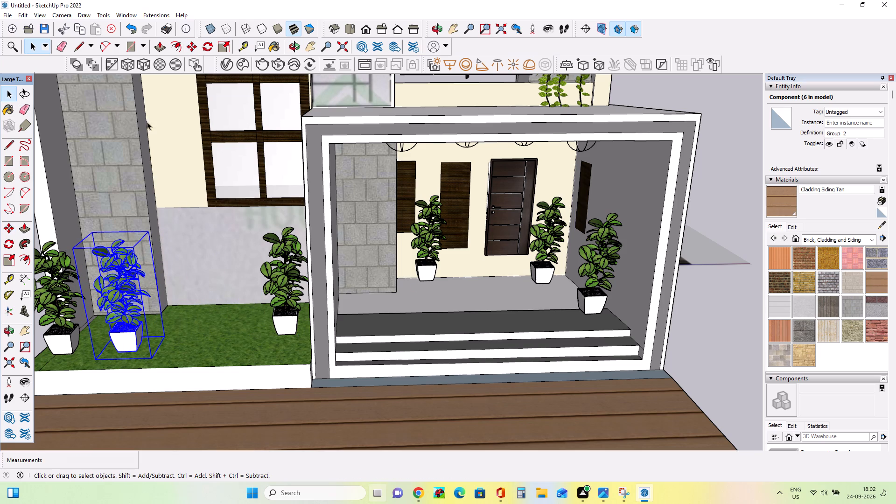
{"action": "left_click", "coordinate": [274, 313]}
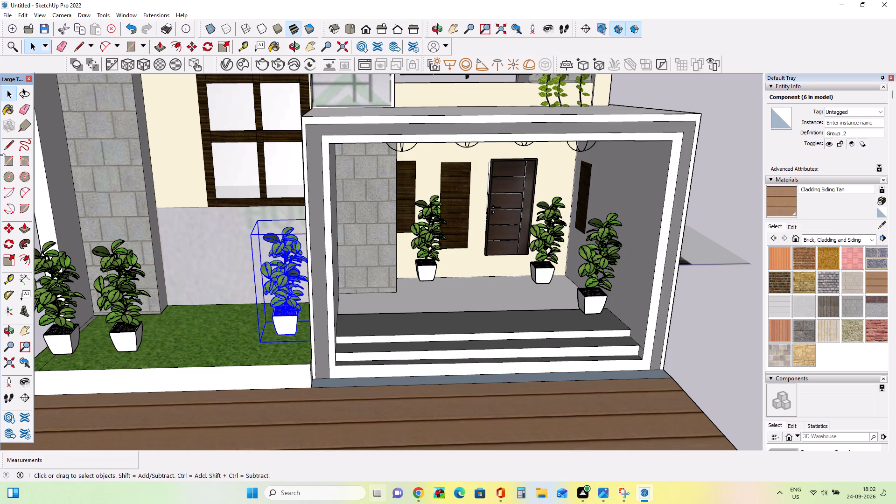
{"action": "left_click", "coordinate": [9, 232]}
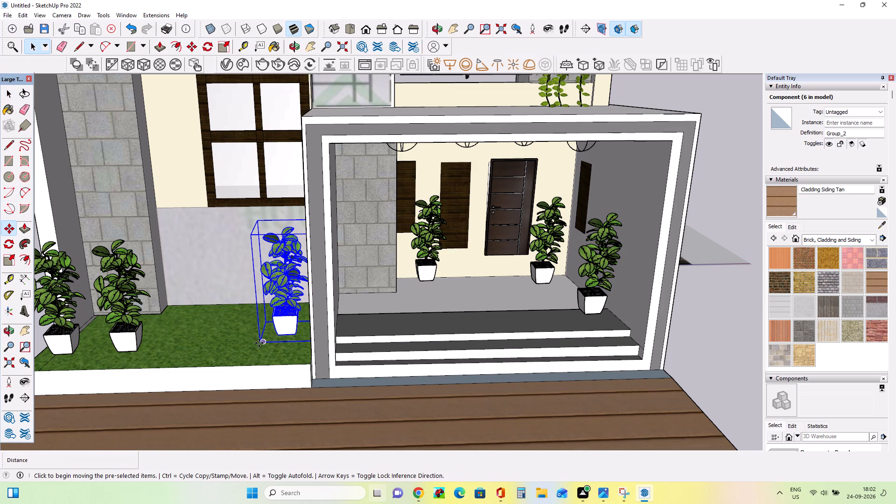
{"action": "left_click", "coordinate": [256, 344]}
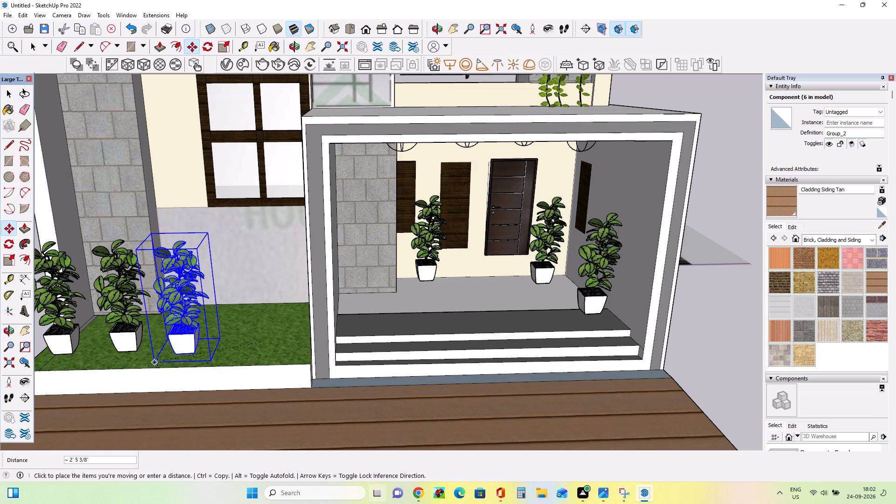
{"action": "left_click", "coordinate": [157, 362]}
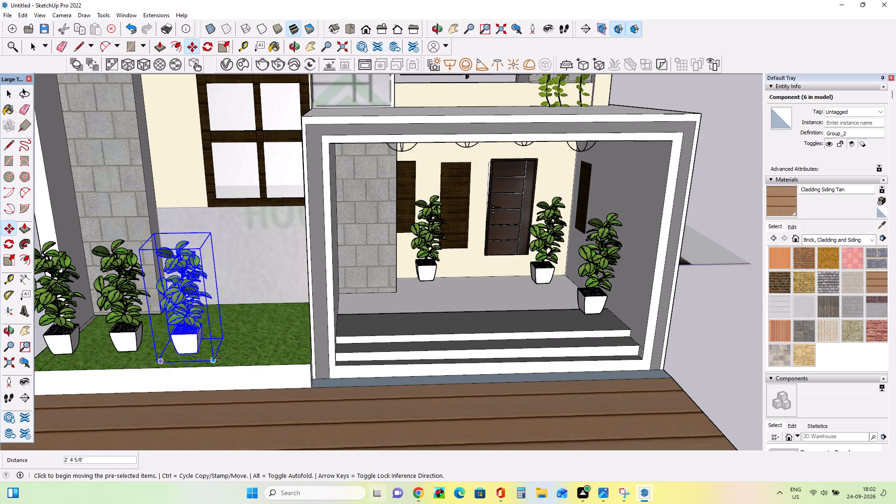
Copy the moved plant along the lawn into the free space beside the porch wall.
{"action": "left_click", "coordinate": [211, 358]}
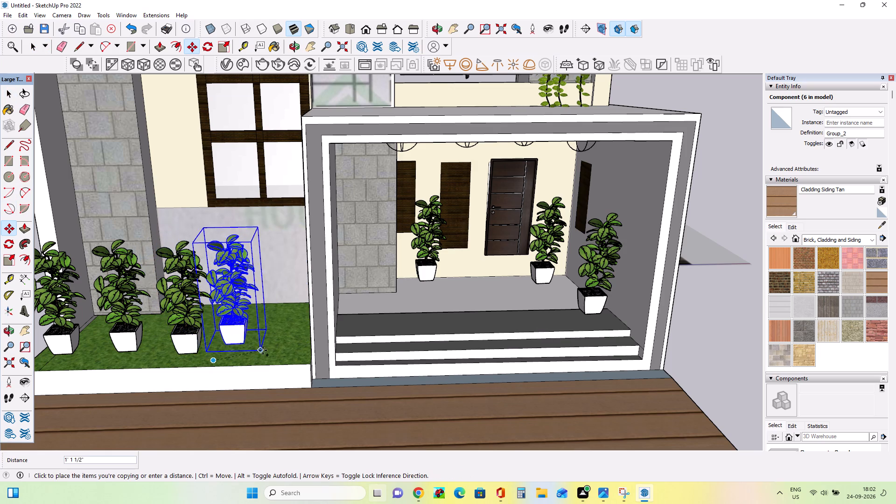
{"action": "left_click", "coordinate": [282, 355]}
Move the new lawn plant beside the porch wall about 4 3/8" back toward the house wall.
{"action": "scroll", "coordinate": [271, 351], "scroll_direction": "down", "scroll_amount": 4}
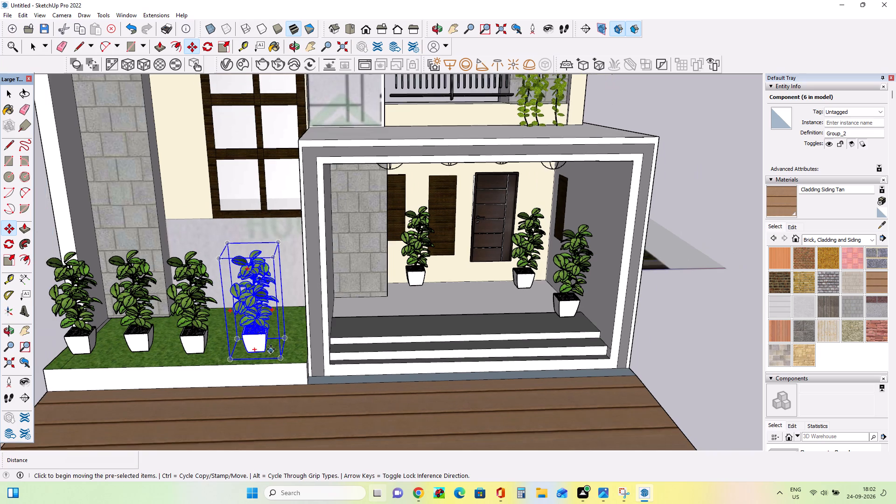
{"action": "scroll", "coordinate": [270, 347], "scroll_direction": "down", "scroll_amount": 15}
{"action": "middle_click_drag", "start_coordinate": [256, 363], "coordinate": [313, 350]}
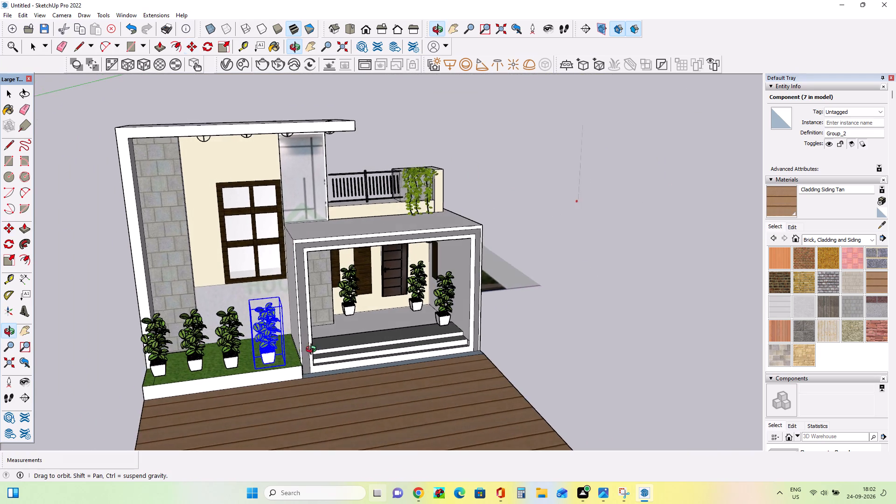
{"action": "middle_click_drag", "start_coordinate": [313, 350], "coordinate": [313, 348]}
{"action": "left_click", "coordinate": [259, 369]}
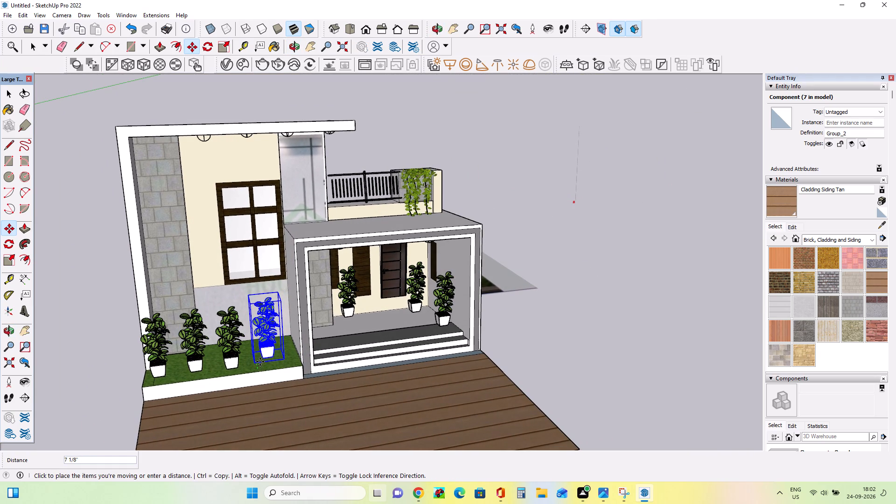
{"action": "scroll", "coordinate": [260, 364], "scroll_direction": "up", "scroll_amount": 6}
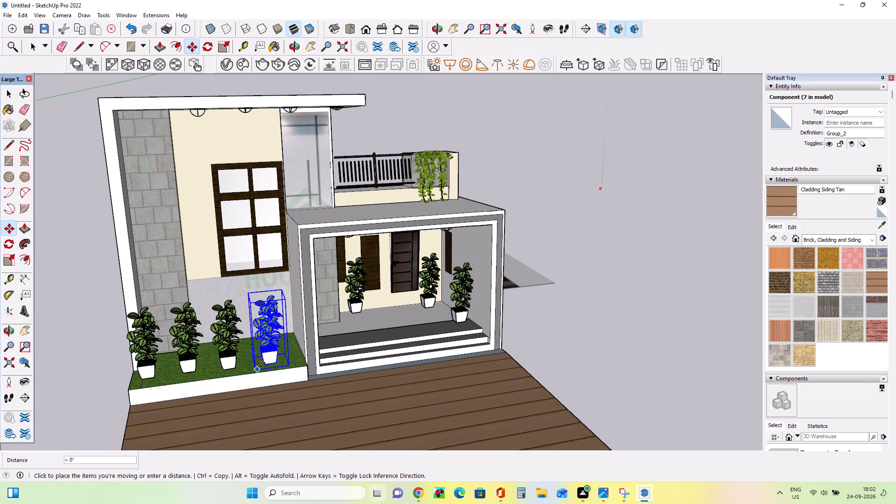
{"action": "scroll", "coordinate": [261, 363], "scroll_direction": "up", "scroll_amount": 5}
{"action": "left_click", "coordinate": [258, 365]}
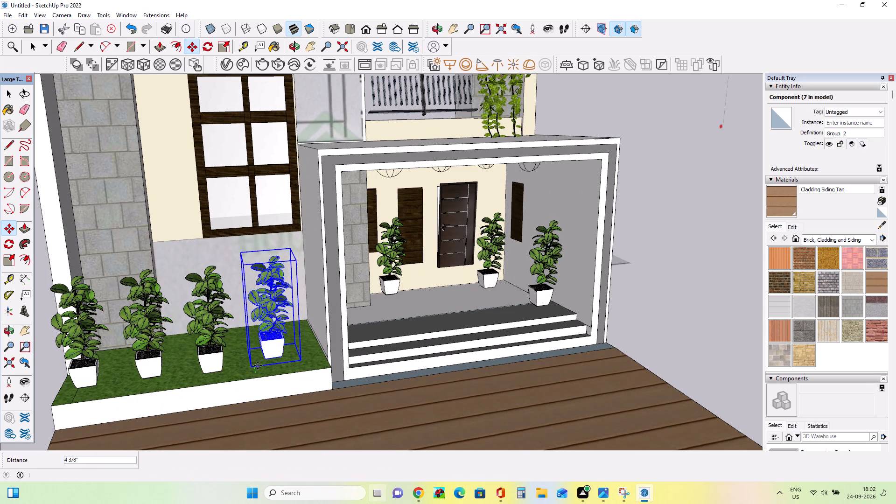
{"action": "scroll", "coordinate": [330, 367], "scroll_direction": "down", "scroll_amount": 14}
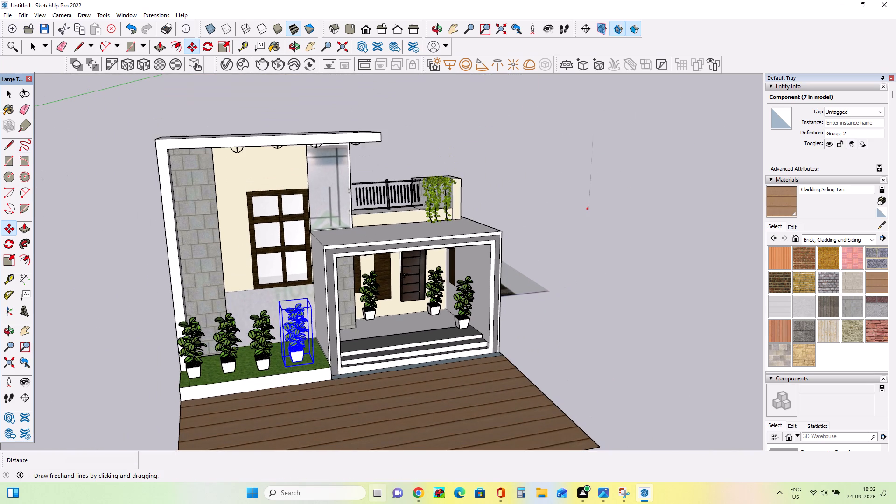
{"action": "left_click", "coordinate": [7, 91]}
{"action": "left_click", "coordinate": [112, 189]}
Move the plant beside the porch wall about 4 5/8" toward the lawn's front edge, in line with the others.
{"action": "middle_click_drag", "start_coordinate": [276, 304], "coordinate": [216, 349]}
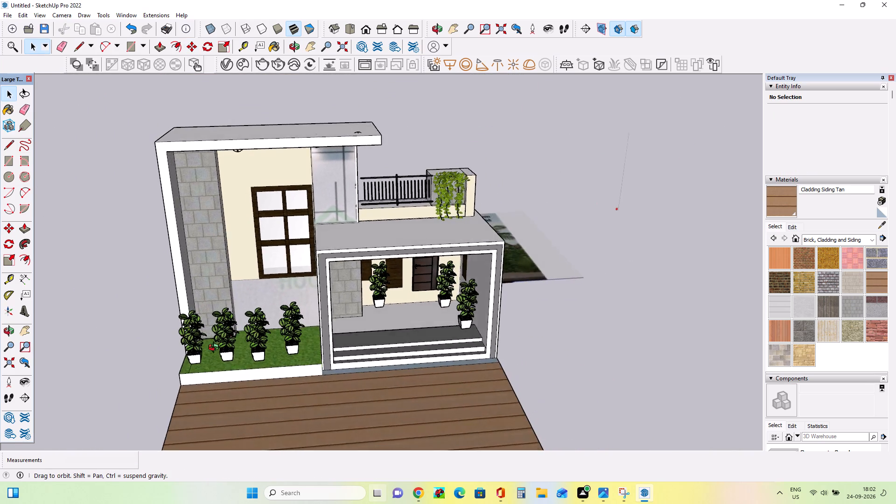
{"action": "middle_click_drag", "start_coordinate": [216, 349], "coordinate": [157, 386]}
{"action": "scroll", "coordinate": [249, 350], "scroll_direction": "up", "scroll_amount": 9}
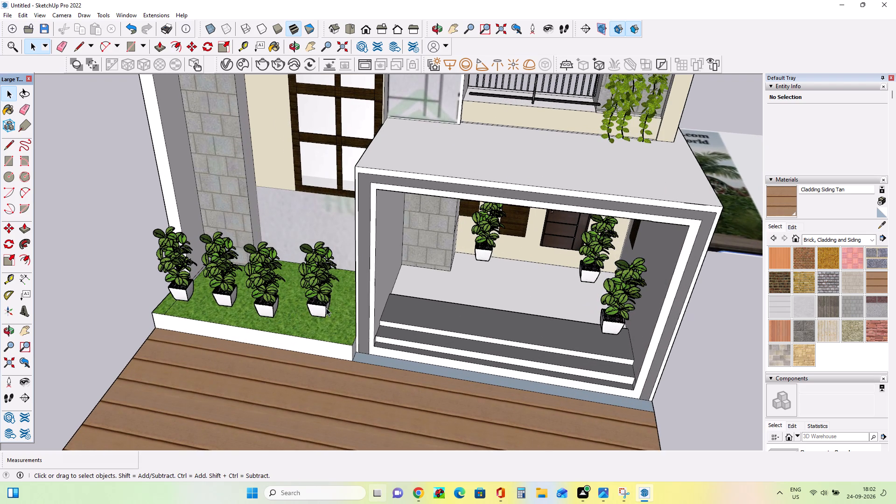
{"action": "left_click", "coordinate": [326, 308]}
{"action": "left_click", "coordinate": [10, 229]}
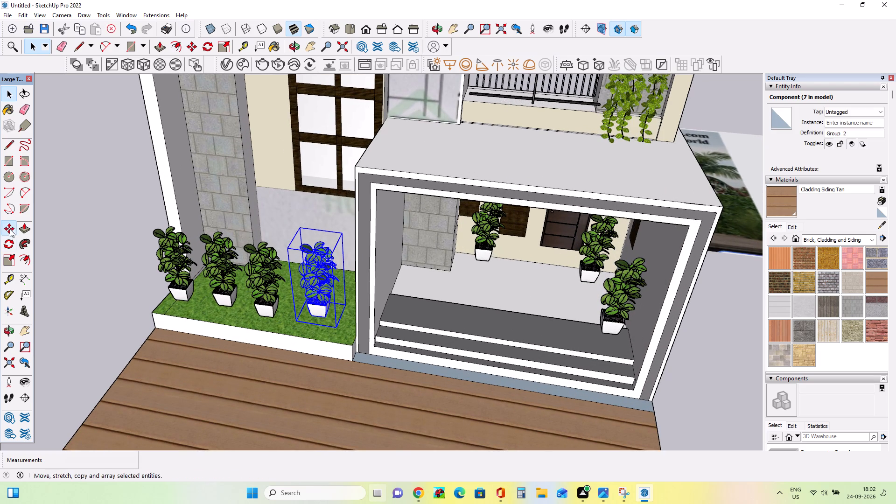
{"action": "left_click", "coordinate": [301, 324]}
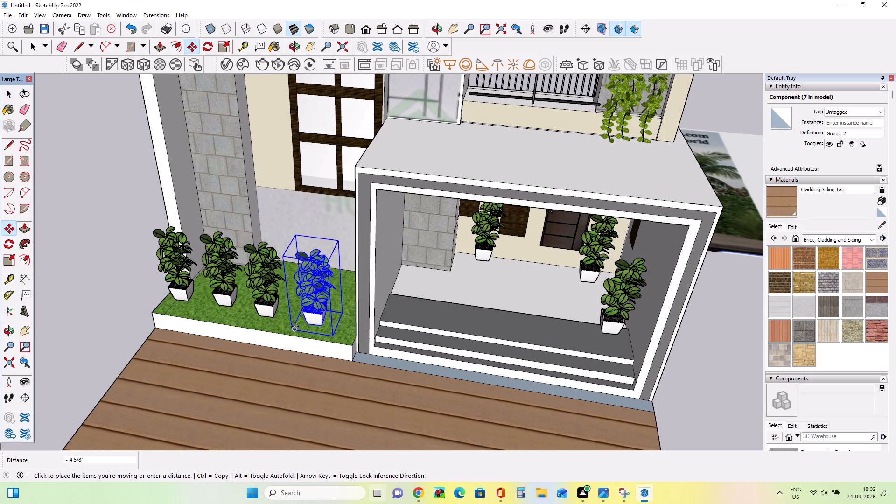
{"action": "left_click", "coordinate": [295, 326]}
Examine the plant arrangement on the lawn and porch from several angles.
{"action": "scroll", "coordinate": [216, 368], "scroll_direction": "down", "scroll_amount": 2}
{"action": "middle_click_drag", "start_coordinate": [280, 384], "coordinate": [325, 382]}
{"action": "middle_click_drag", "start_coordinate": [348, 371], "coordinate": [409, 340]}
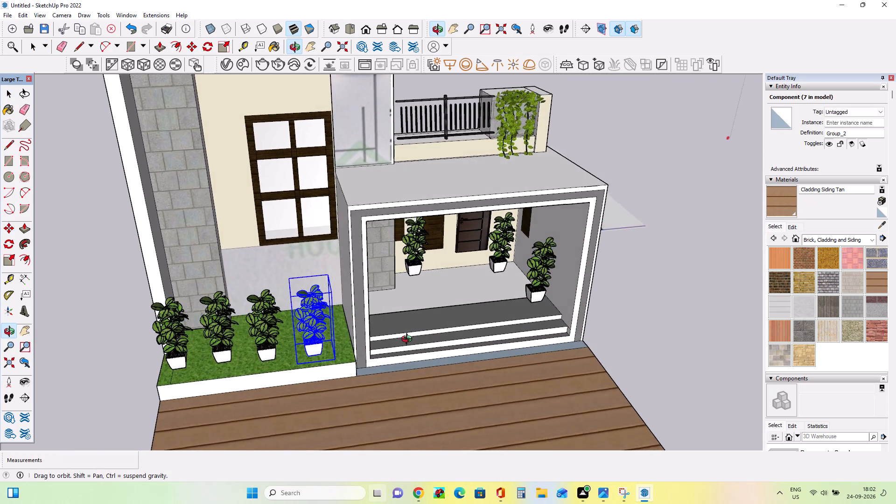
{"action": "middle_click_drag", "start_coordinate": [409, 340], "coordinate": [442, 290]}
{"action": "scroll", "coordinate": [347, 360], "scroll_direction": "up", "scroll_amount": 8}
{"action": "middle_click_drag", "start_coordinate": [450, 363], "coordinate": [171, 471]}
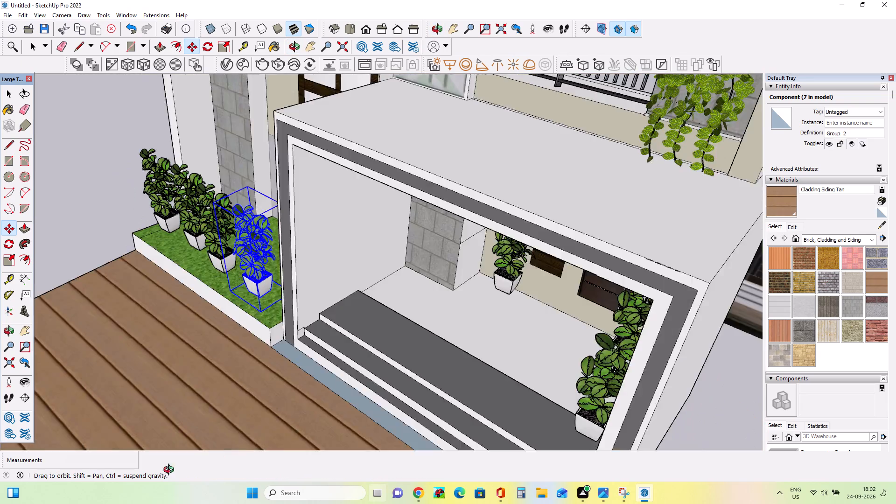
{"action": "middle_click_drag", "start_coordinate": [171, 471], "coordinate": [149, 477]}
{"action": "left_click", "coordinate": [9, 96]}
{"action": "left_click", "coordinate": [128, 174]}
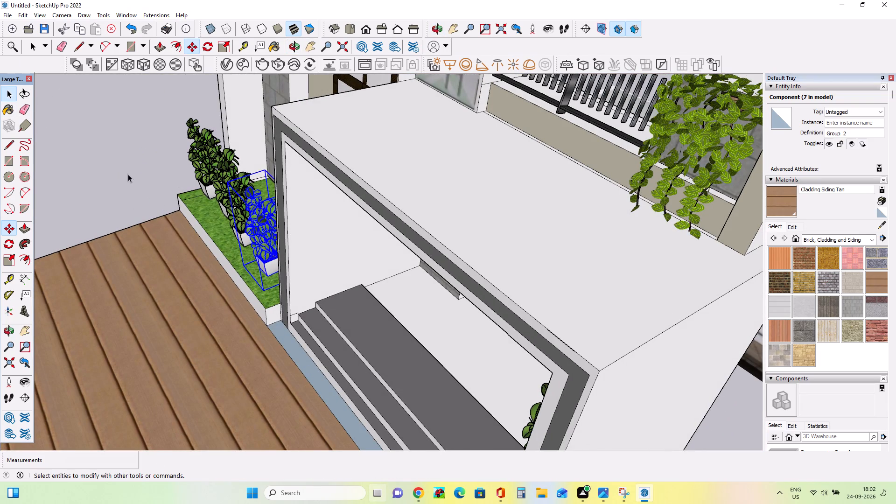
{"action": "middle_click_drag", "start_coordinate": [161, 248], "coordinate": [399, 190]}
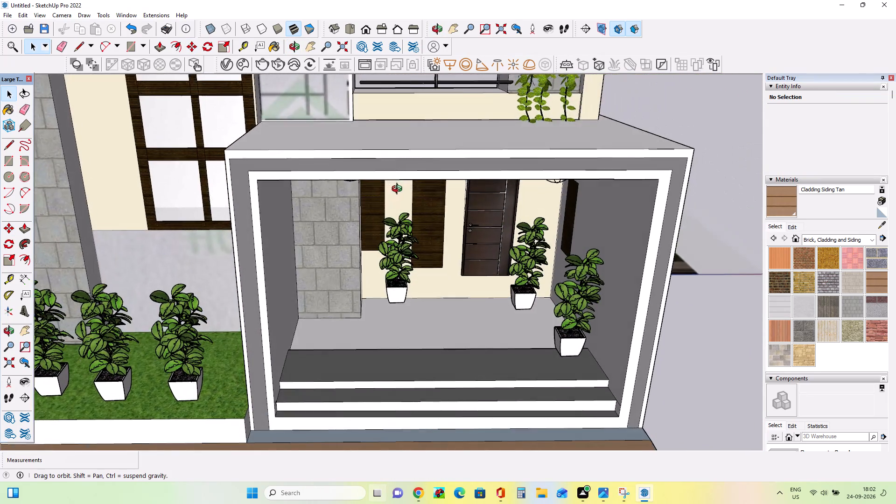
{"action": "middle_click_drag", "start_coordinate": [399, 190], "coordinate": [399, 190]}
{"action": "scroll", "coordinate": [337, 255], "scroll_direction": "down", "scroll_amount": 9}
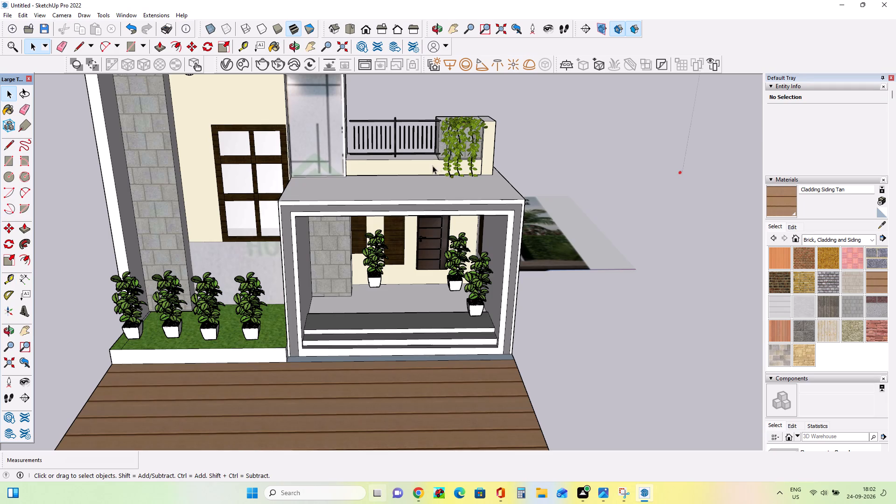
{"action": "scroll", "coordinate": [432, 166], "scroll_direction": "down", "scroll_amount": 4}
{"action": "middle_click_drag", "start_coordinate": [420, 278], "coordinate": [469, 249]}
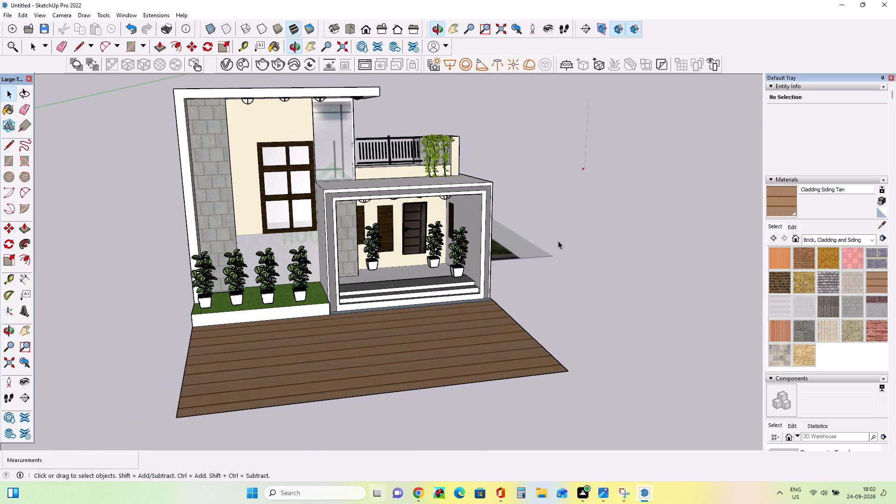
{"action": "middle_click_drag", "start_coordinate": [558, 241], "coordinate": [514, 259]}
Delete the reference elevation image lying on the ground beside the house.
{"action": "left_click", "coordinate": [11, 94]}
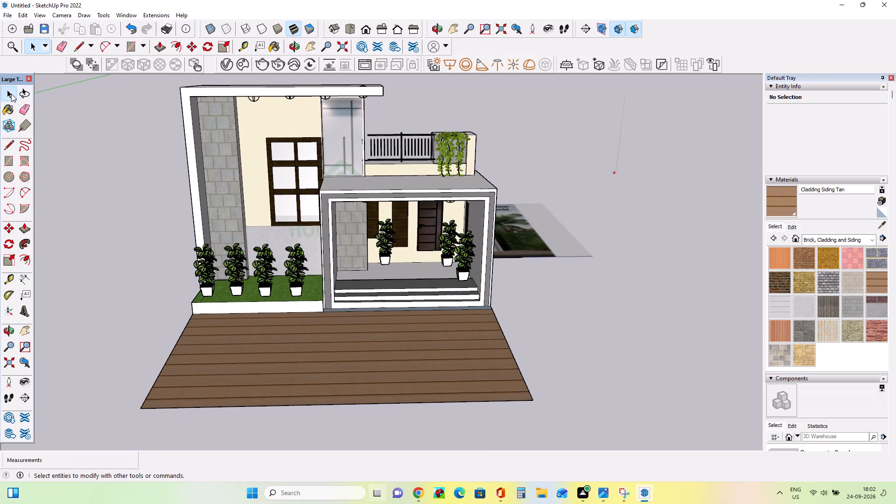
{"action": "left_click", "coordinate": [551, 241]}
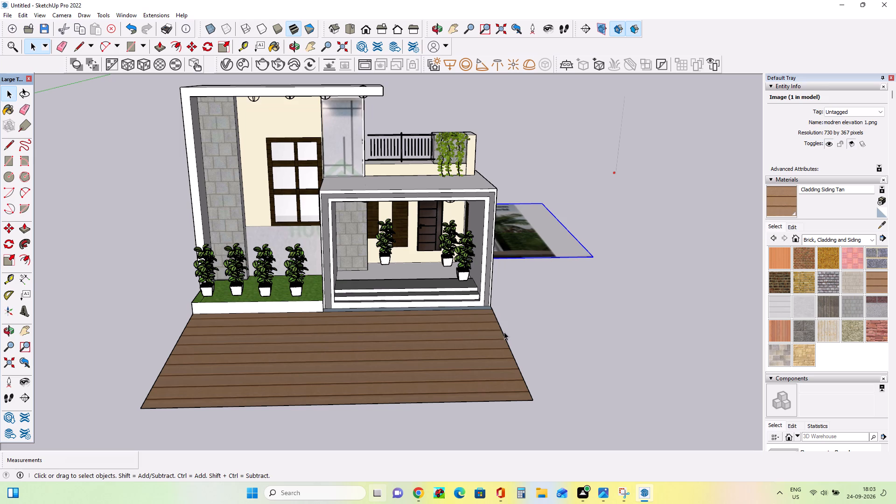
{"action": "middle_click_drag", "start_coordinate": [434, 386], "coordinate": [452, 366]}
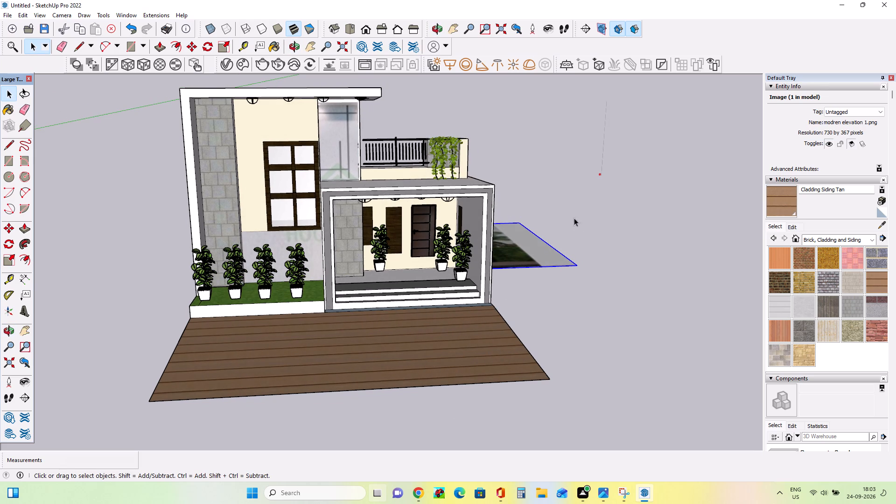
{"action": "key", "text": "Delete"}
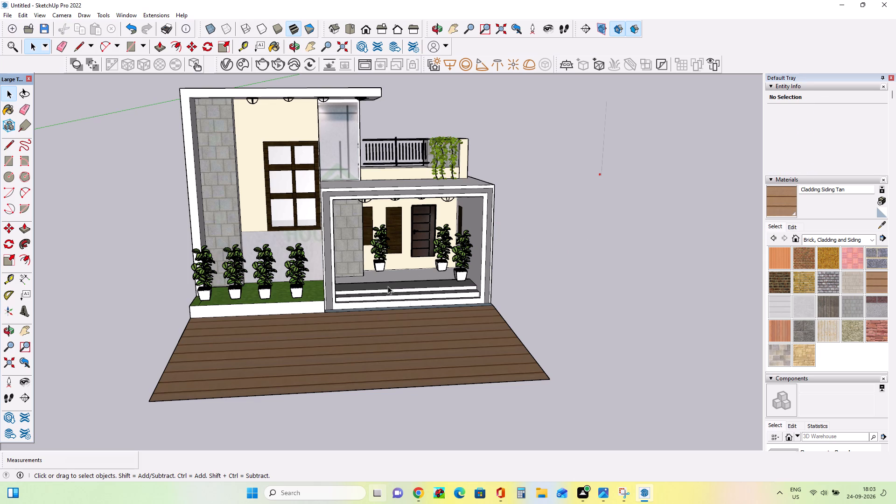
Render the front view of the house with V-Ray and examine the rendered image.
{"action": "left_click", "coordinate": [23, 331]}
{"action": "left_click_drag", "start_coordinate": [306, 328], "coordinate": [314, 347]}
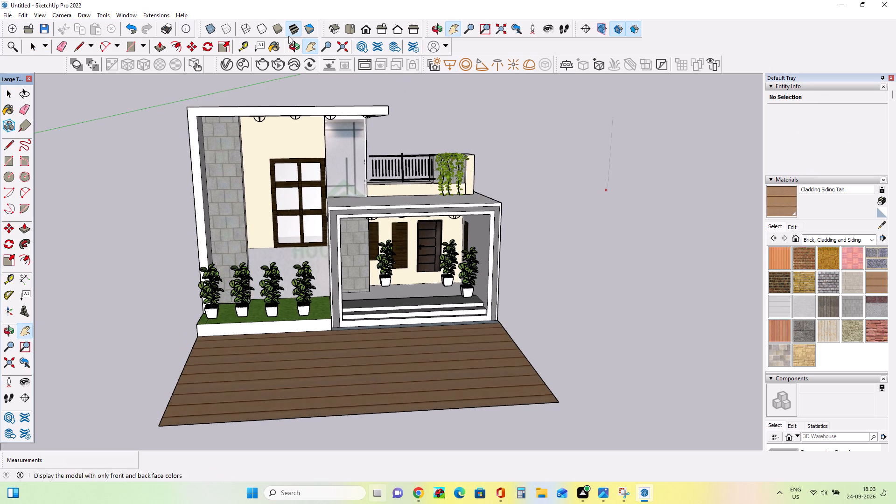
{"action": "left_click", "coordinate": [262, 64]}
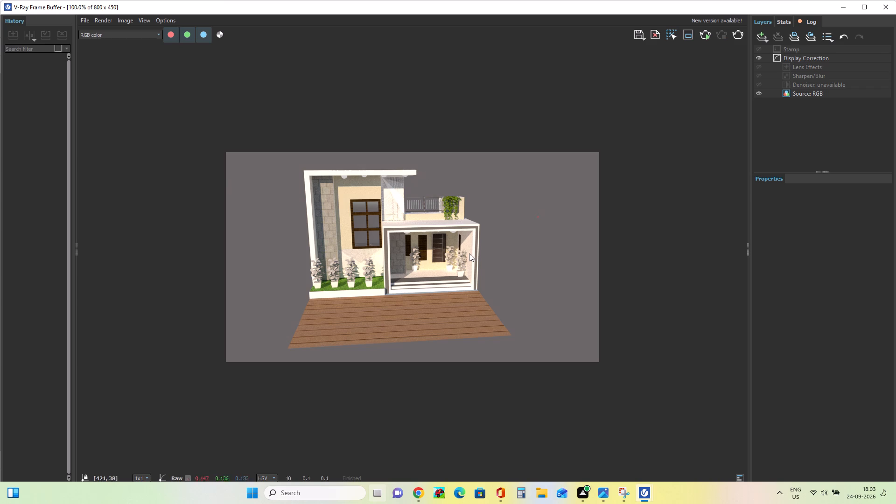
{"action": "scroll", "coordinate": [475, 267], "scroll_direction": "up", "scroll_amount": 1}
{"action": "middle_click_drag", "start_coordinate": [475, 267], "coordinate": [478, 253]}
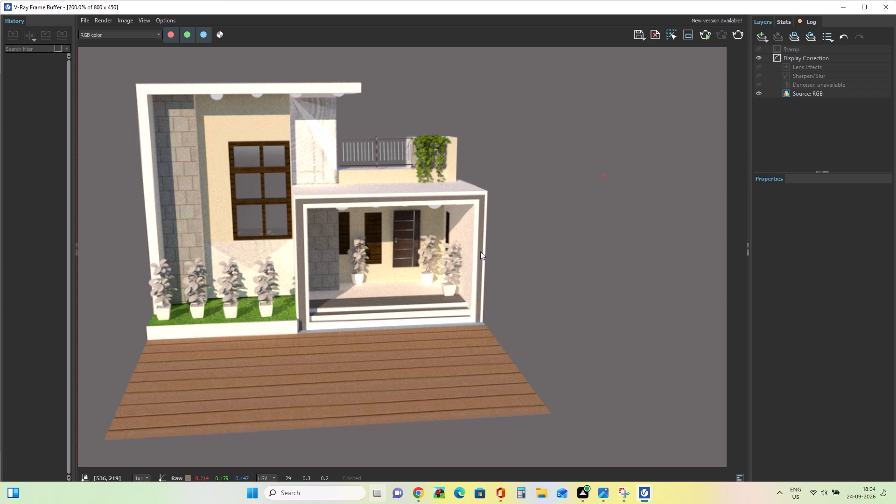
{"action": "scroll", "coordinate": [480, 252], "scroll_direction": "down", "scroll_amount": 1}
{"action": "scroll", "coordinate": [480, 252], "scroll_direction": "up", "scroll_amount": 1}
{"action": "scroll", "coordinate": [480, 252], "scroll_direction": "down", "scroll_amount": 1}
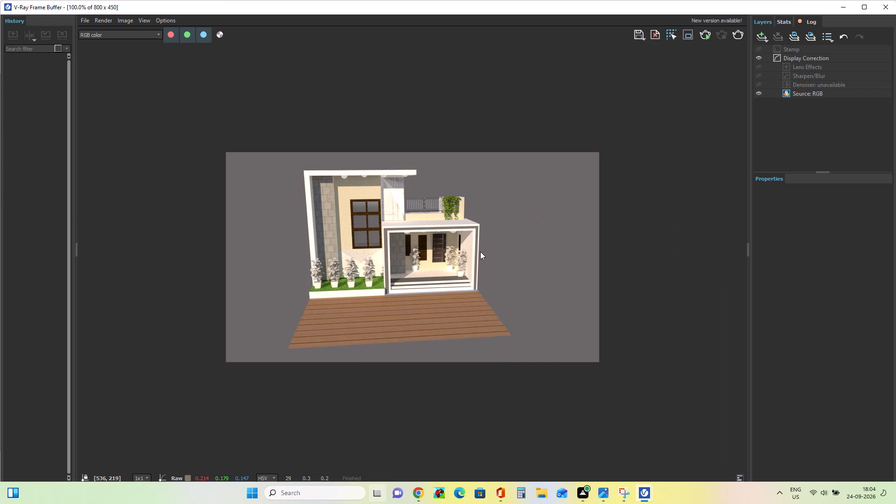
{"action": "left_click", "coordinate": [893, 7]}
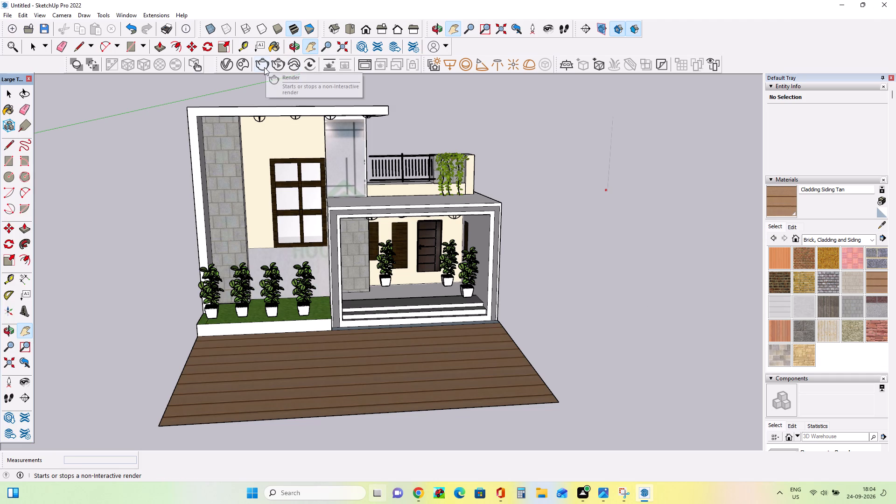
Clear the SunLight's intensity value in the V-Ray Asset Editor.
{"action": "left_click", "coordinate": [224, 63]}
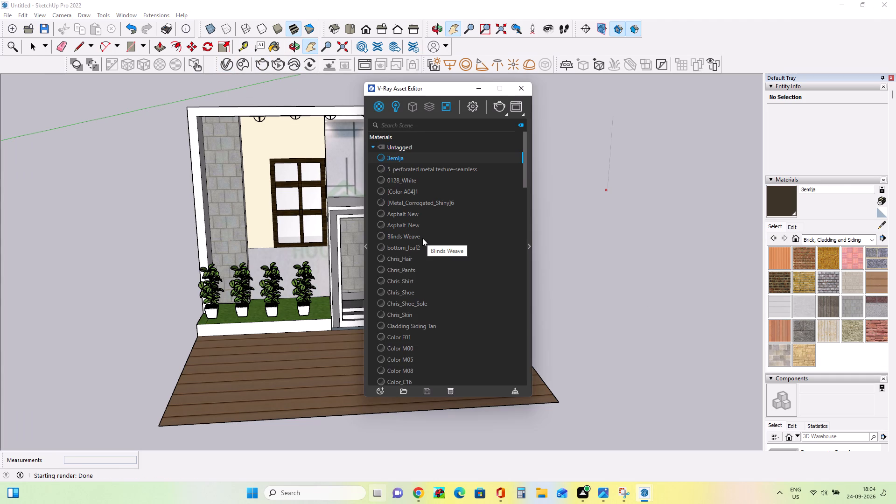
{"action": "left_click", "coordinate": [392, 109]}
{"action": "left_click", "coordinate": [497, 280]}
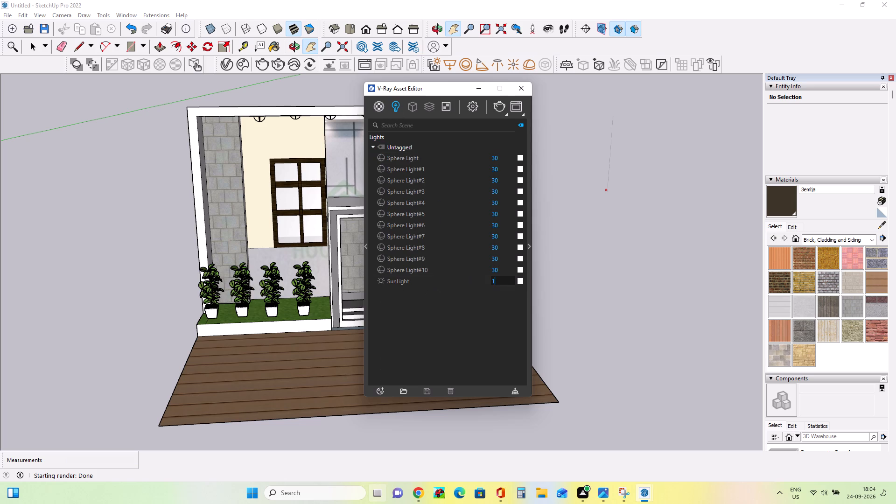
{"action": "key", "text": "BackSpace"}
Render the current view of the house with V-Ray and examine the rendered image up close.
{"action": "left_click", "coordinate": [501, 106]}
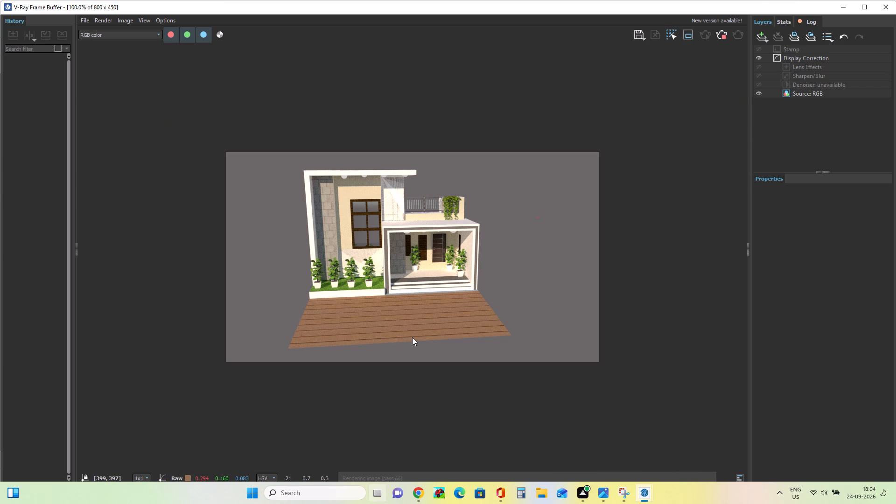
{"action": "scroll", "coordinate": [430, 310], "scroll_direction": "up", "scroll_amount": 1}
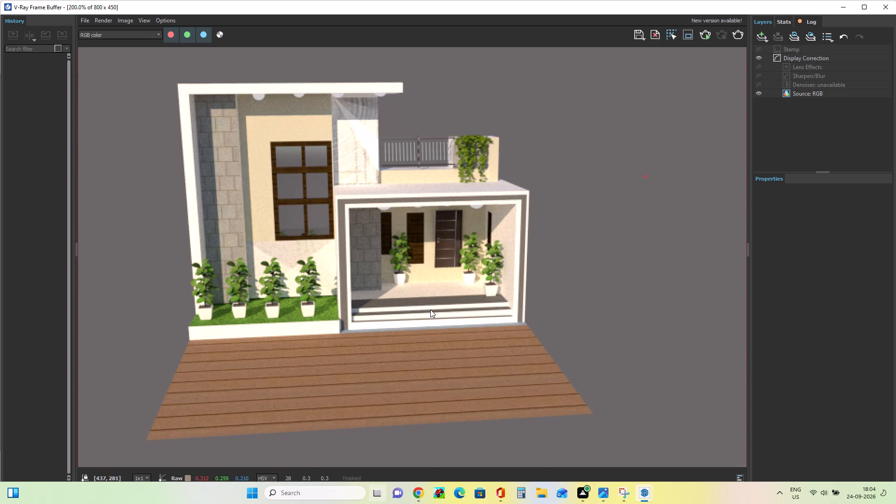
{"action": "left_click", "coordinate": [893, 6]}
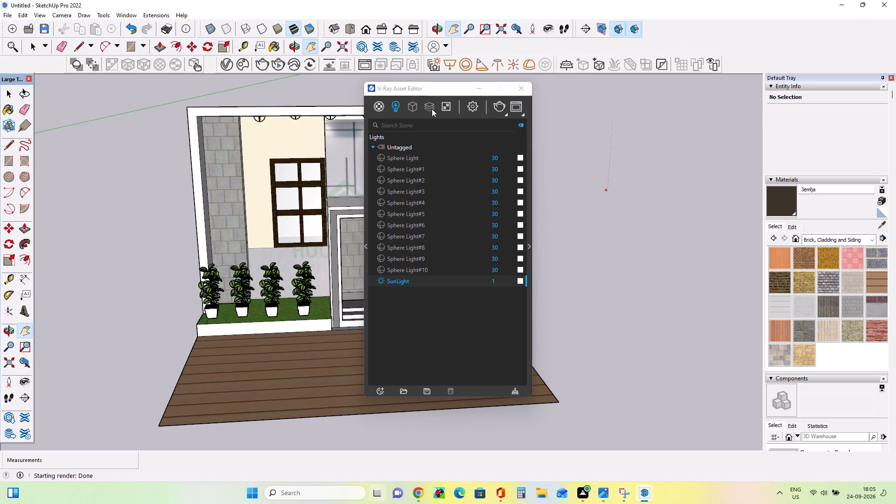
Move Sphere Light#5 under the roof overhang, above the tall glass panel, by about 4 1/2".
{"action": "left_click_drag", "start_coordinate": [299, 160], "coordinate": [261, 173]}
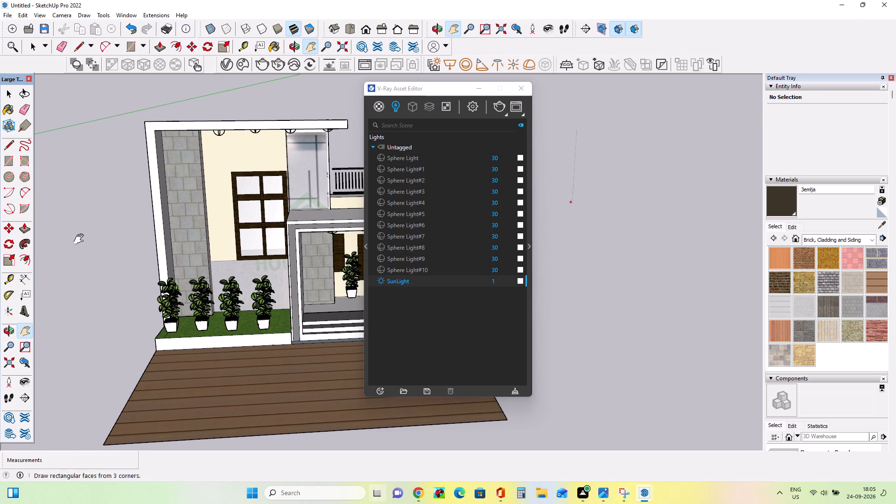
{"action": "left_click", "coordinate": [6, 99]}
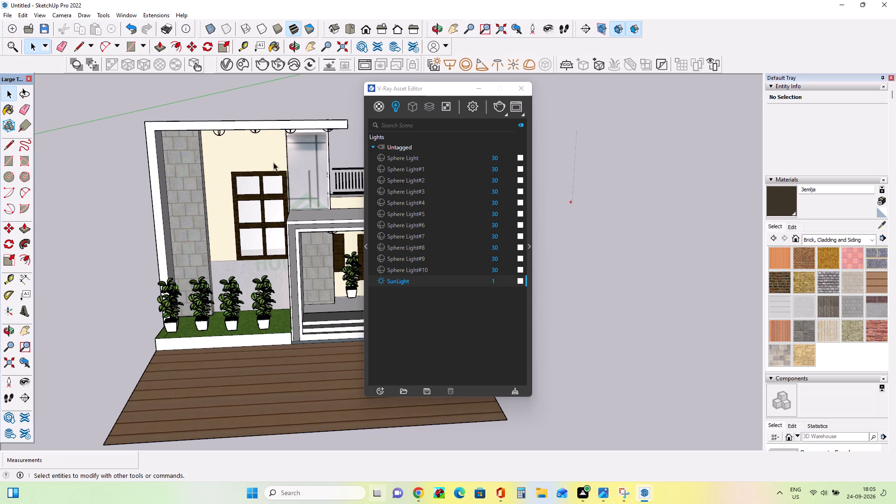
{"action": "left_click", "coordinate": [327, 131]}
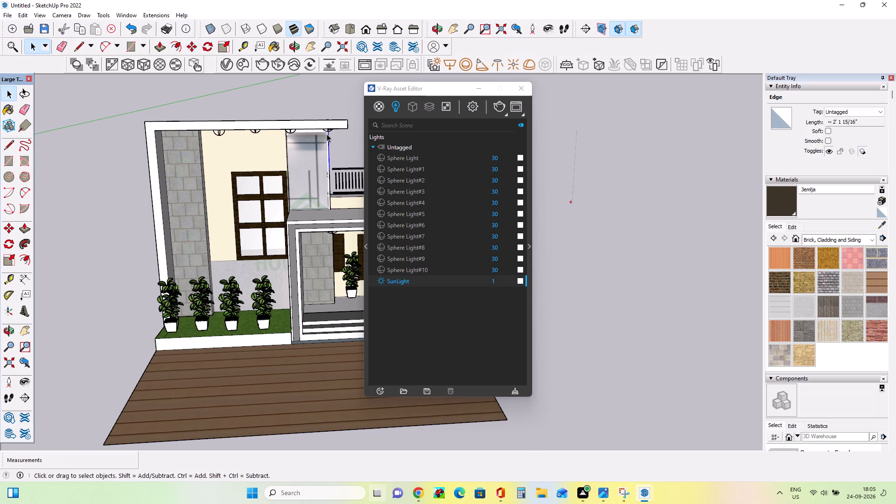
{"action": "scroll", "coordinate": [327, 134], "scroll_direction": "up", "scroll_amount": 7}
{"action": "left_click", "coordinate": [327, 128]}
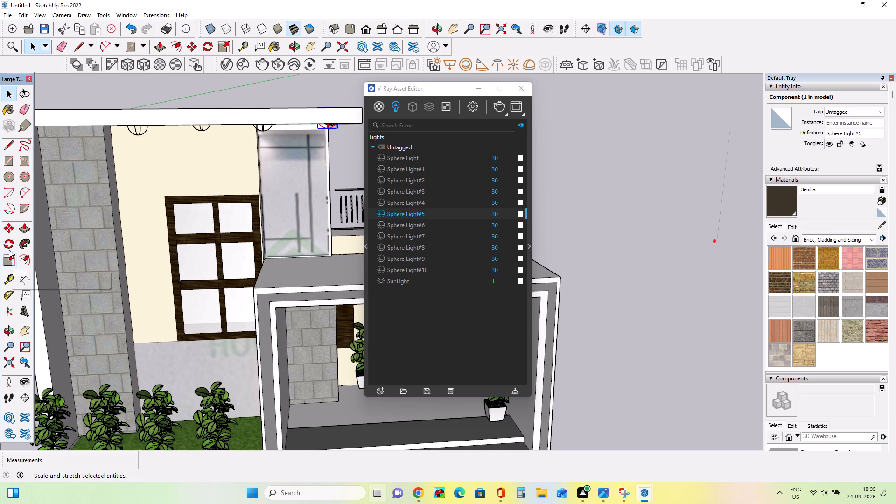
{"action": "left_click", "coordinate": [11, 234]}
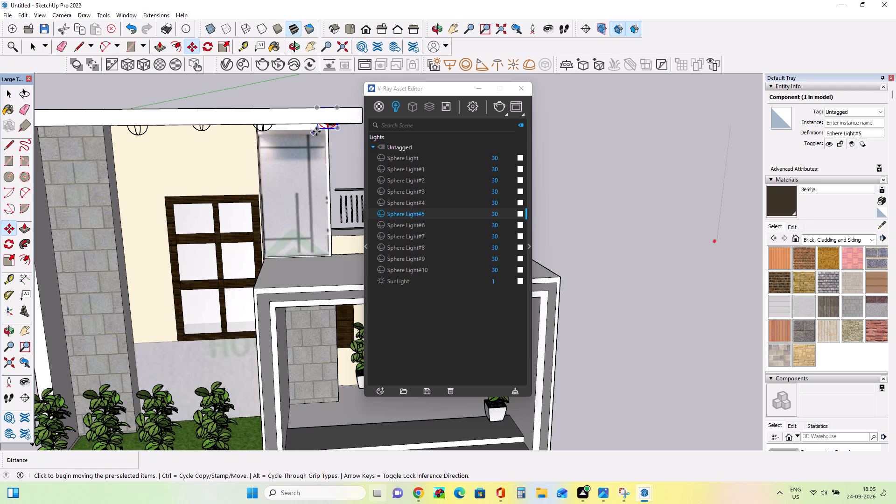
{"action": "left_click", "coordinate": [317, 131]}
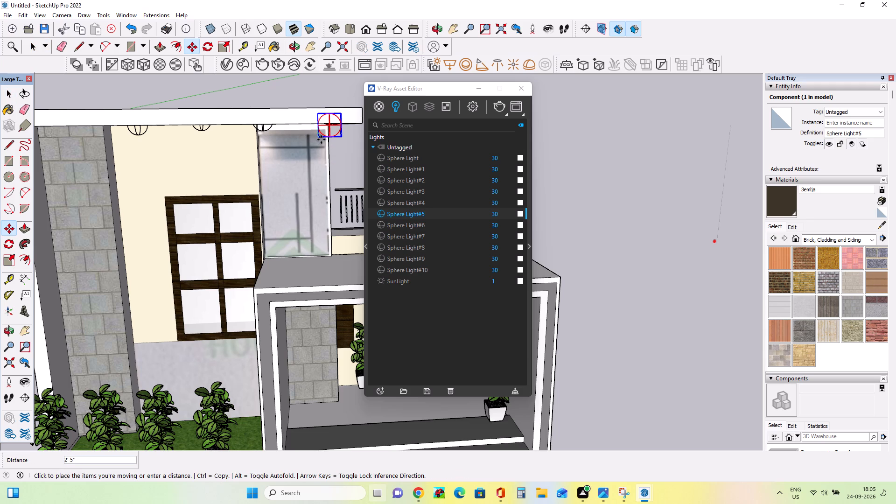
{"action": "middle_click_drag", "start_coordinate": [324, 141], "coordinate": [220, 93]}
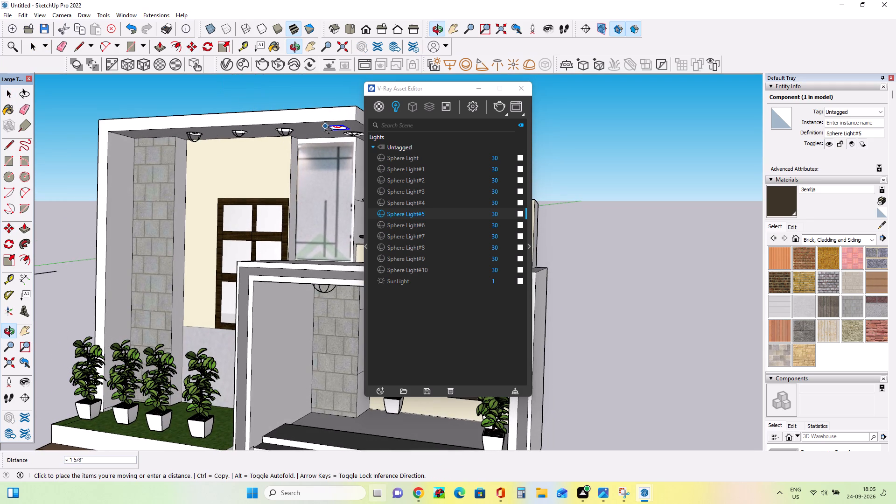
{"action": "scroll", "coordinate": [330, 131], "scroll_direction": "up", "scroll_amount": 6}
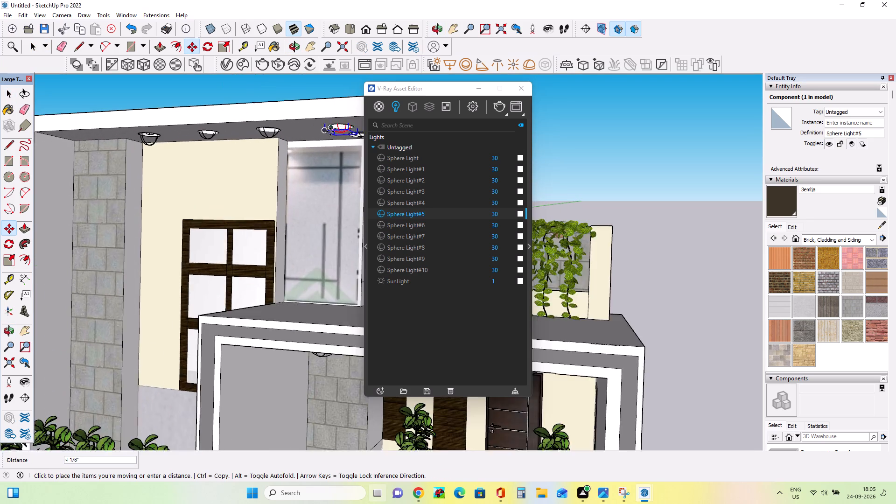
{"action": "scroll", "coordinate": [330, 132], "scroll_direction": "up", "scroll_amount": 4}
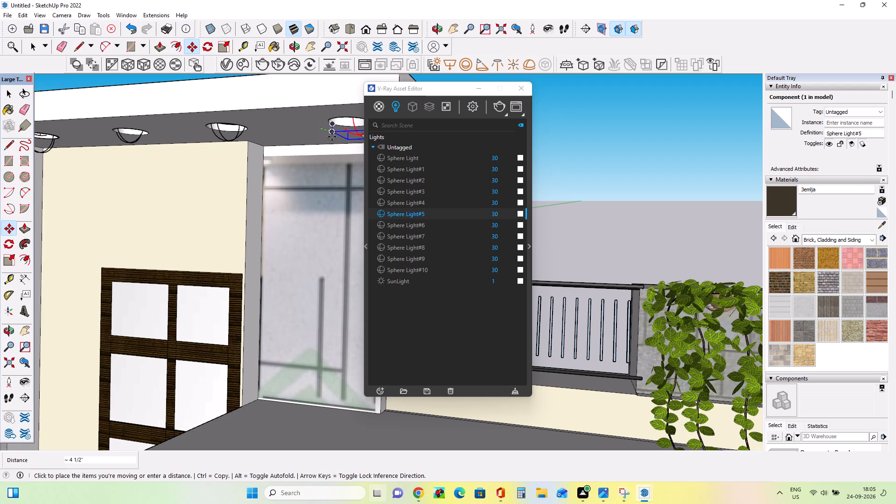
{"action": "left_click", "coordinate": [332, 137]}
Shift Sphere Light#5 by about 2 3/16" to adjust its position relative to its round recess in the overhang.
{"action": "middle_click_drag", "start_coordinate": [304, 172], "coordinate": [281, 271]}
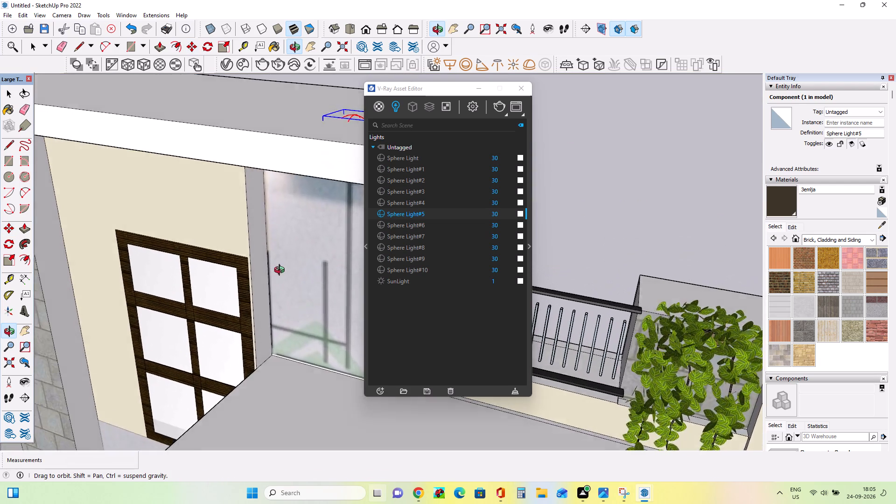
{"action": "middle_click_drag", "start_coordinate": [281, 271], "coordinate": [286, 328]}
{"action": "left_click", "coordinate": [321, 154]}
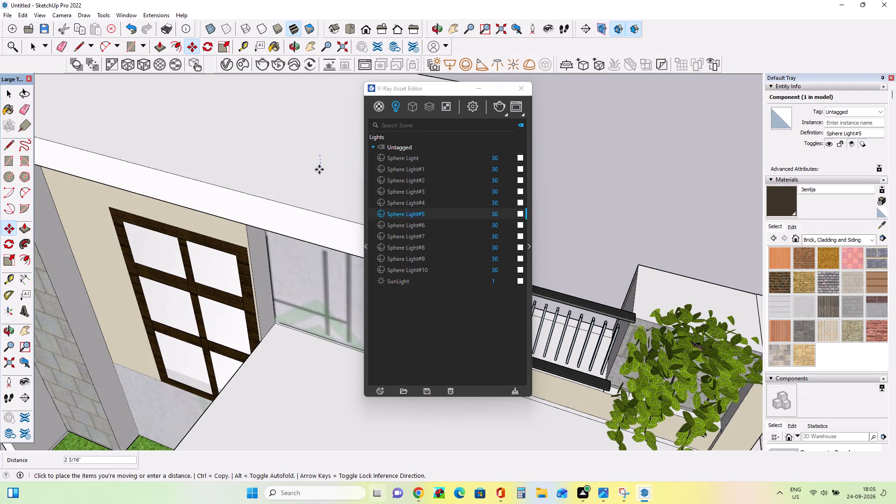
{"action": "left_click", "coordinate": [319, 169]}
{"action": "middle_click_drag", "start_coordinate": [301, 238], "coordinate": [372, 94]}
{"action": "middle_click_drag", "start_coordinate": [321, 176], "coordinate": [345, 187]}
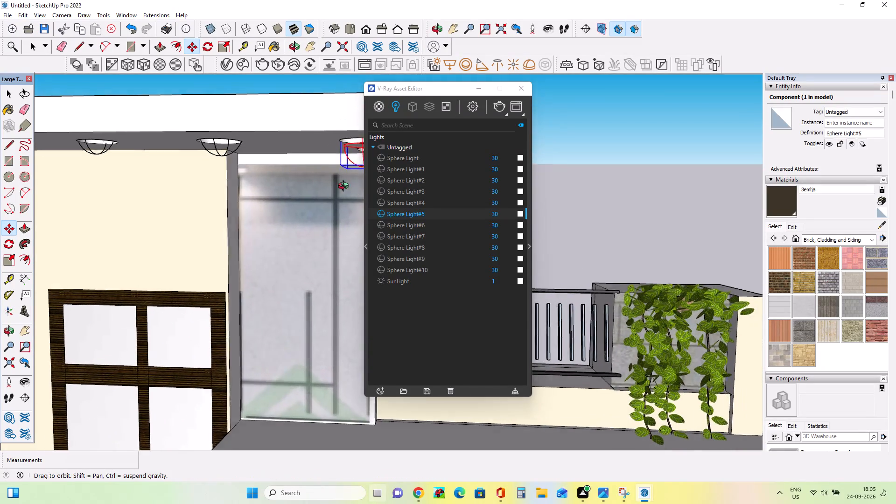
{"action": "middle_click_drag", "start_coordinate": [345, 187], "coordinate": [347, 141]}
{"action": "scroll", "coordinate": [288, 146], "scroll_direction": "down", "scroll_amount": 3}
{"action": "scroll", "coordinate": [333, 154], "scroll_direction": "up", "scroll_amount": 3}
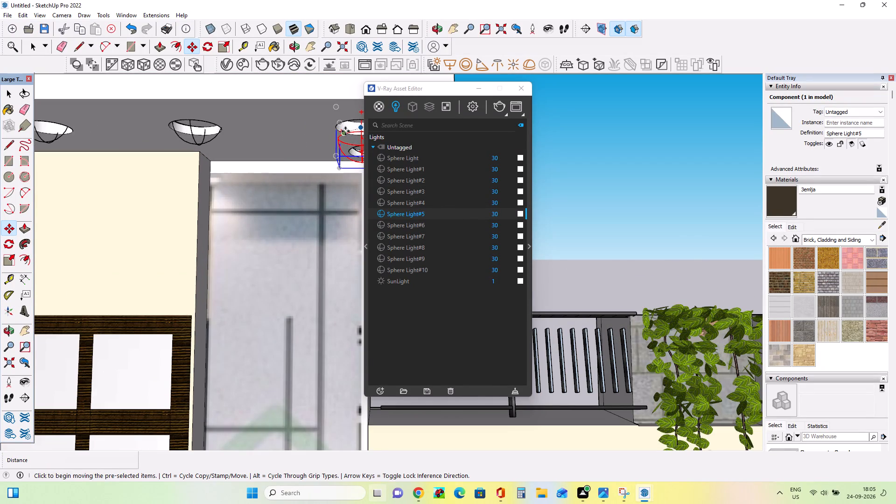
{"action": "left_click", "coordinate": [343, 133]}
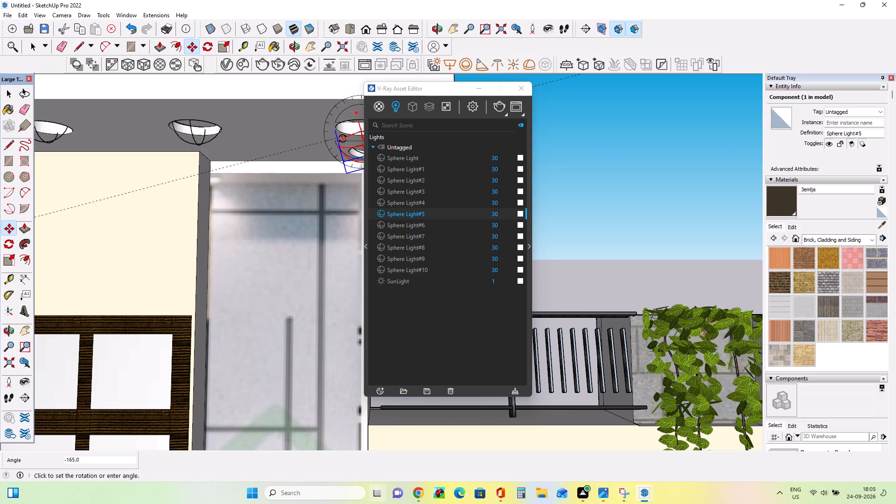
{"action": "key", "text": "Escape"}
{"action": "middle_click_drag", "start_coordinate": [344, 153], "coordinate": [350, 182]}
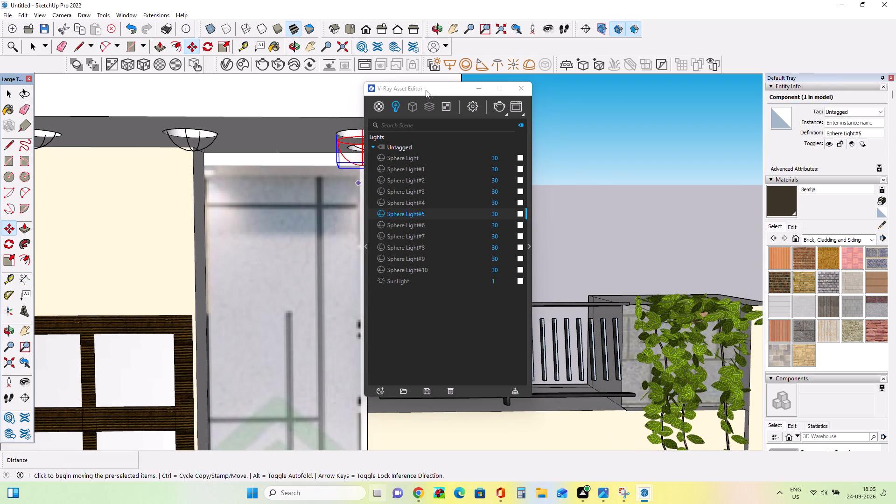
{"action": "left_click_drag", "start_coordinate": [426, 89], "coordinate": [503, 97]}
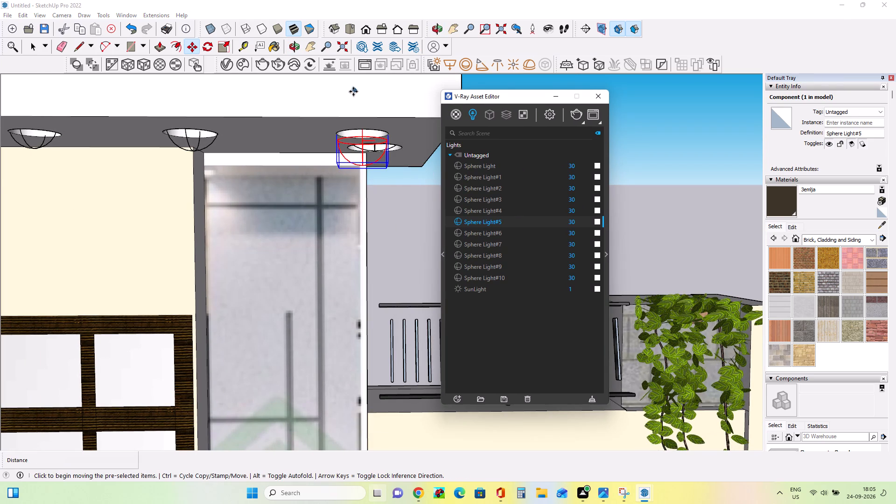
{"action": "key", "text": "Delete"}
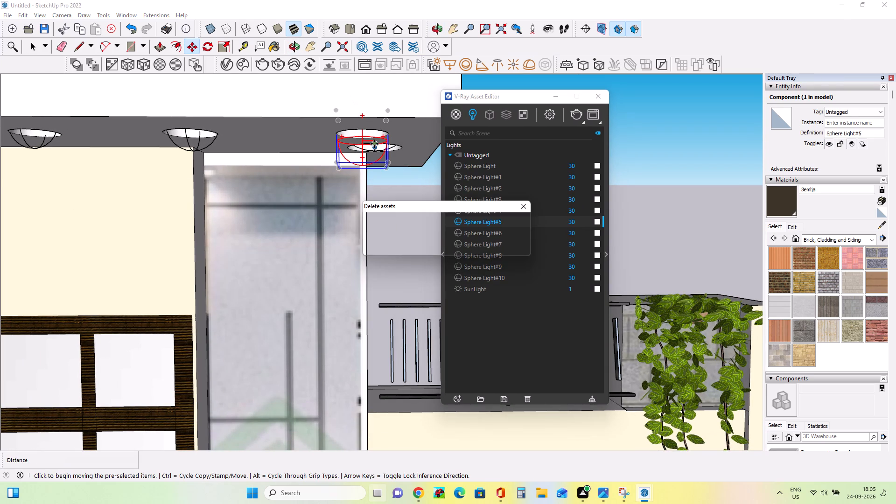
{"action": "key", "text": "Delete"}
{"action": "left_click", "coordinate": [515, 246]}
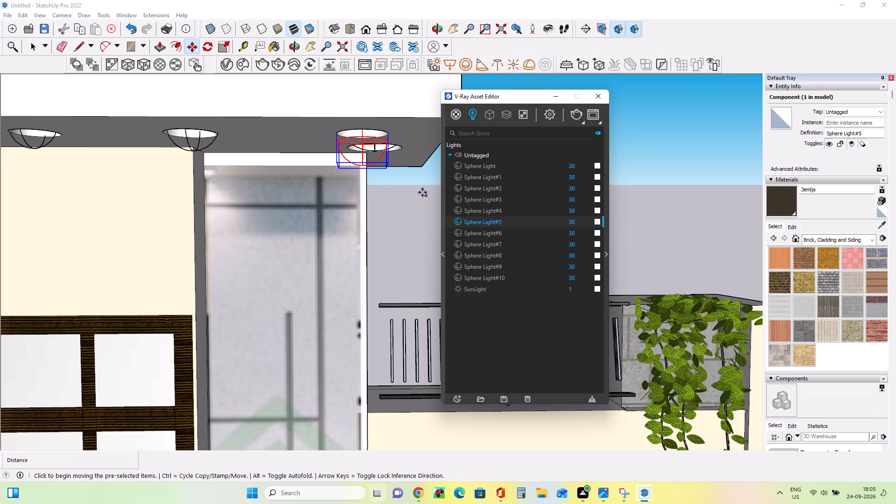
Delete the misplaced Sphere Light#5 component from the roof overhang above the tall glass panel.
{"action": "scroll", "coordinate": [90, 117], "scroll_direction": "down", "scroll_amount": 3}
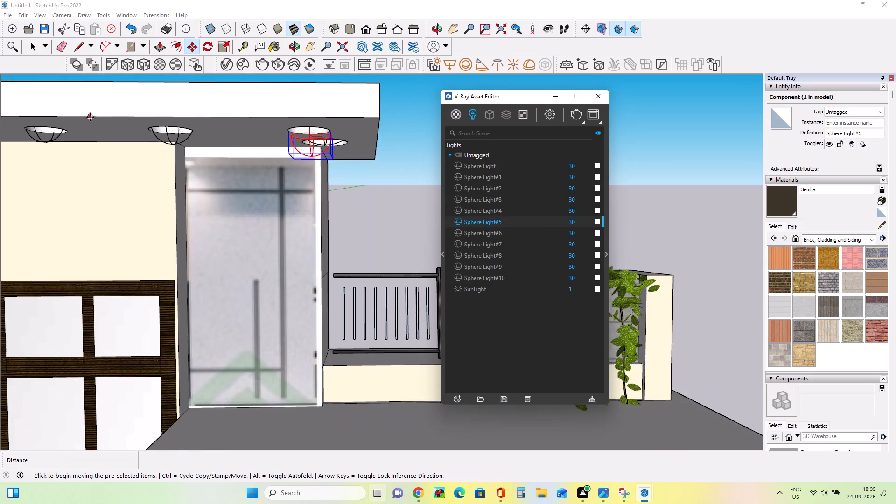
{"action": "scroll", "coordinate": [90, 117], "scroll_direction": "down", "scroll_amount": 9}
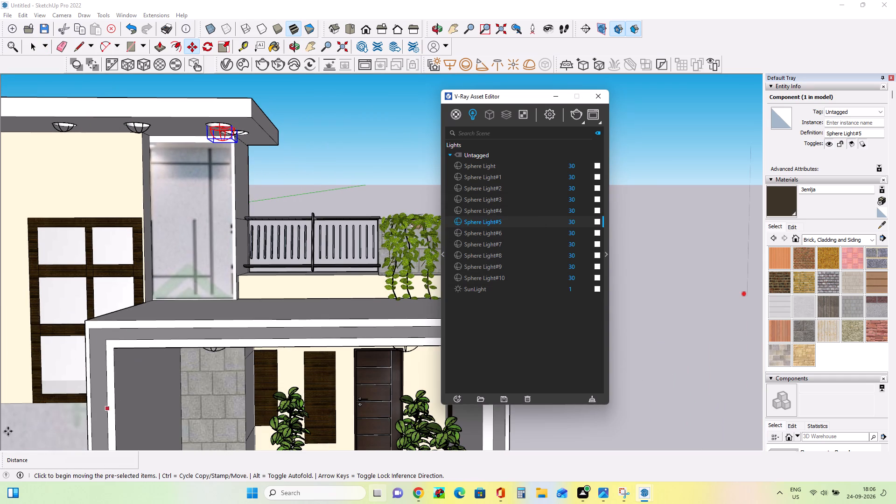
{"action": "scroll", "coordinate": [170, 274], "scroll_direction": "down", "scroll_amount": 19}
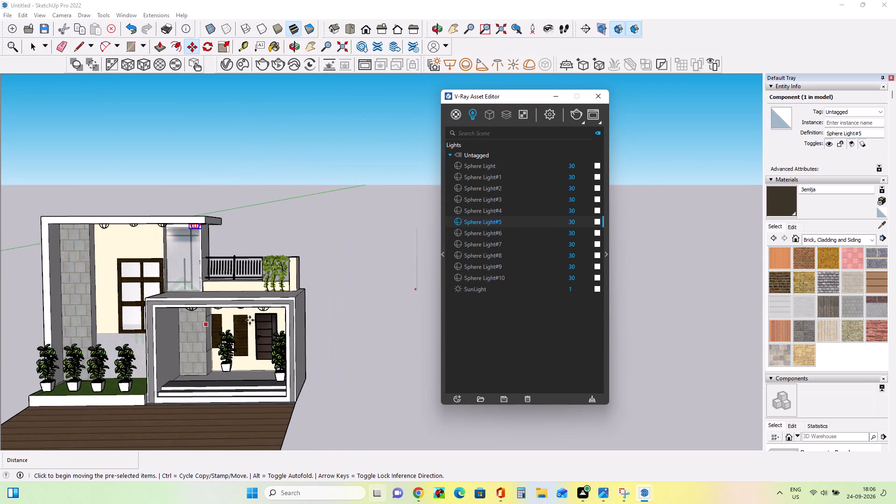
{"action": "left_click", "coordinate": [309, 44]}
{"action": "left_click_drag", "start_coordinate": [197, 270], "coordinate": [239, 259]}
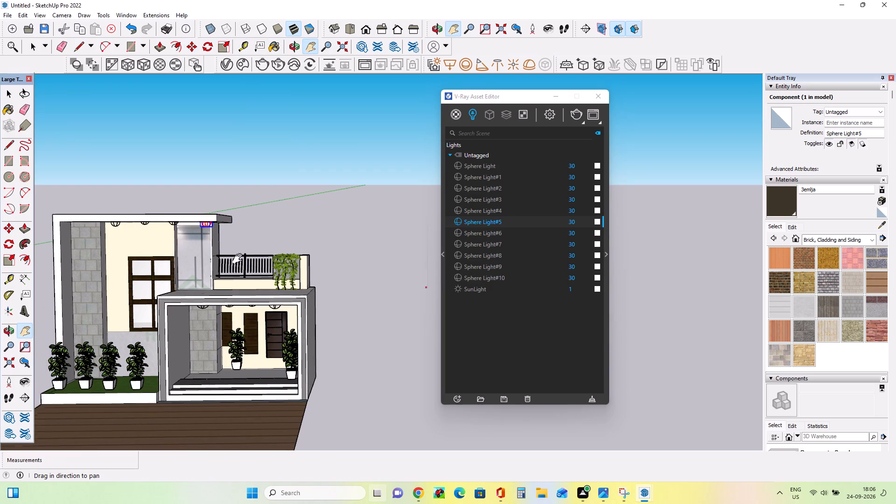
{"action": "left_click_drag", "start_coordinate": [239, 259], "coordinate": [278, 245]}
{"action": "scroll", "coordinate": [269, 212], "scroll_direction": "up", "scroll_amount": 15}
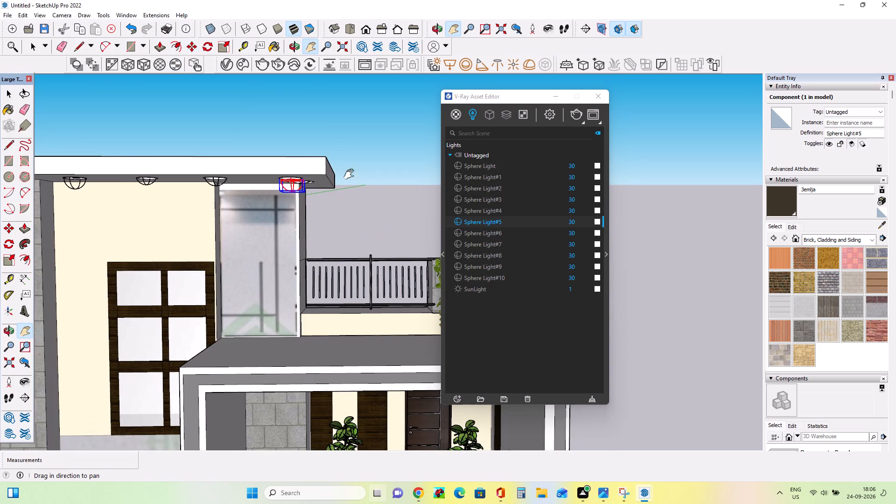
{"action": "left_click", "coordinate": [8, 96]}
{"action": "left_click", "coordinate": [292, 188]}
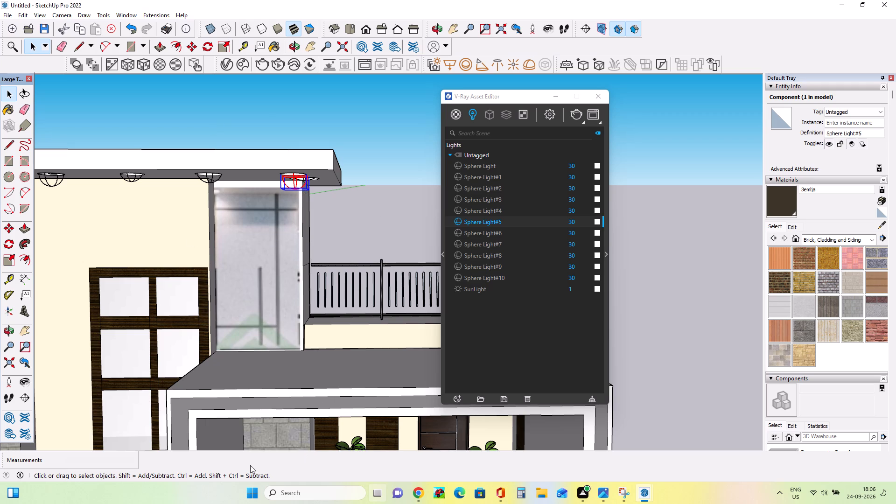
{"action": "key", "text": "Delete"}
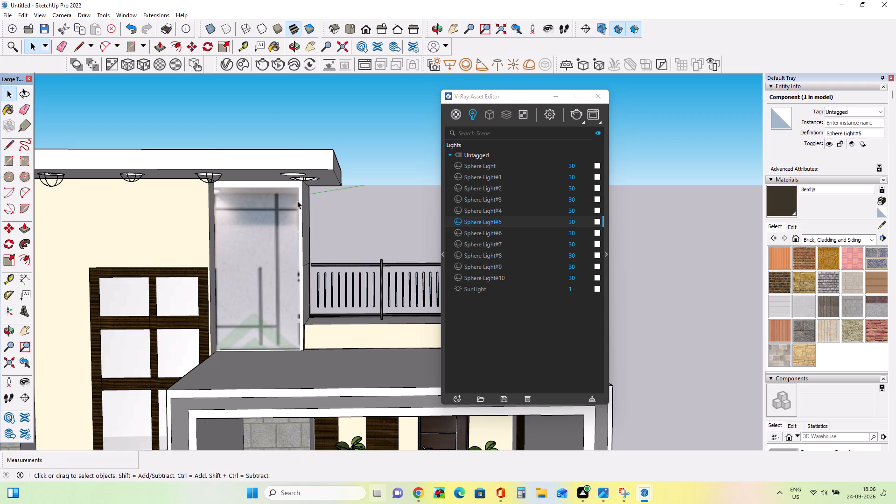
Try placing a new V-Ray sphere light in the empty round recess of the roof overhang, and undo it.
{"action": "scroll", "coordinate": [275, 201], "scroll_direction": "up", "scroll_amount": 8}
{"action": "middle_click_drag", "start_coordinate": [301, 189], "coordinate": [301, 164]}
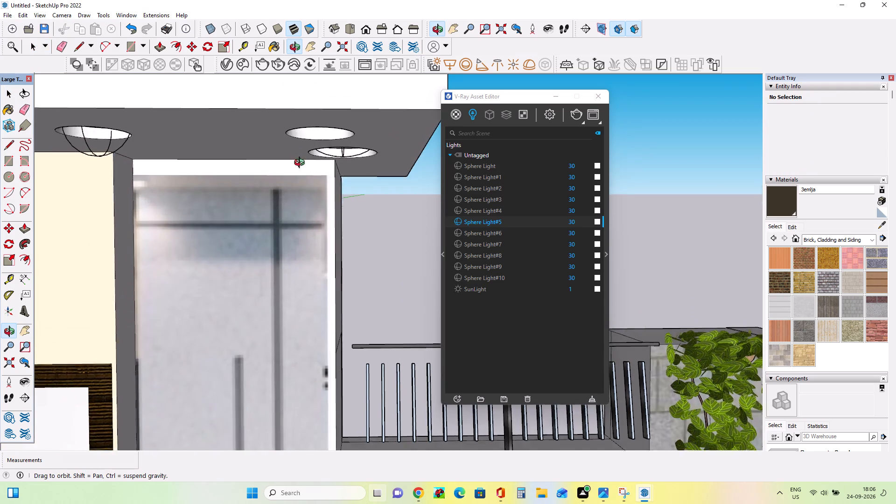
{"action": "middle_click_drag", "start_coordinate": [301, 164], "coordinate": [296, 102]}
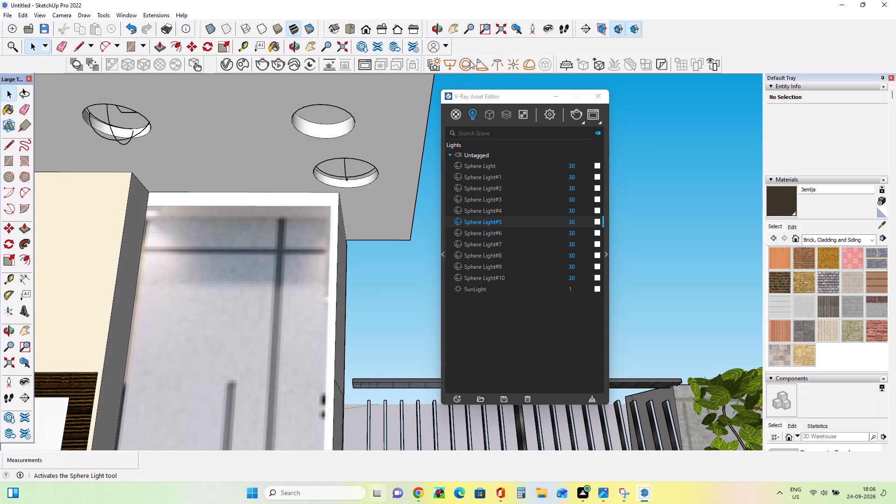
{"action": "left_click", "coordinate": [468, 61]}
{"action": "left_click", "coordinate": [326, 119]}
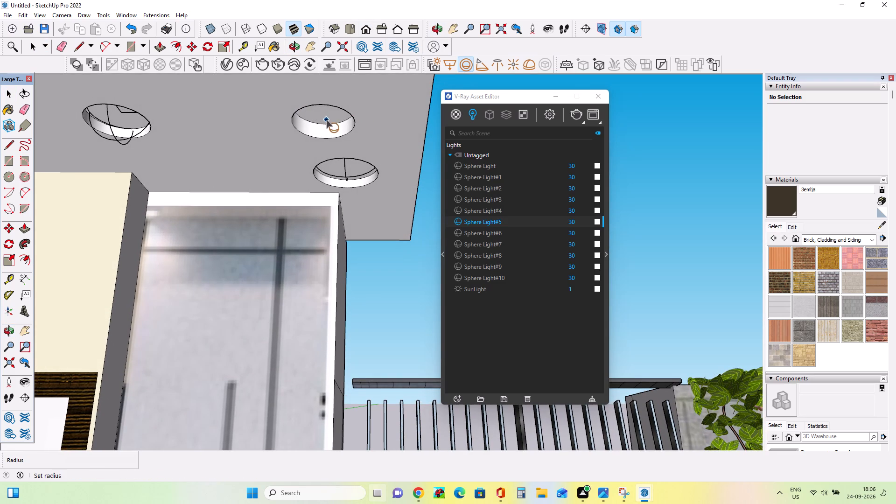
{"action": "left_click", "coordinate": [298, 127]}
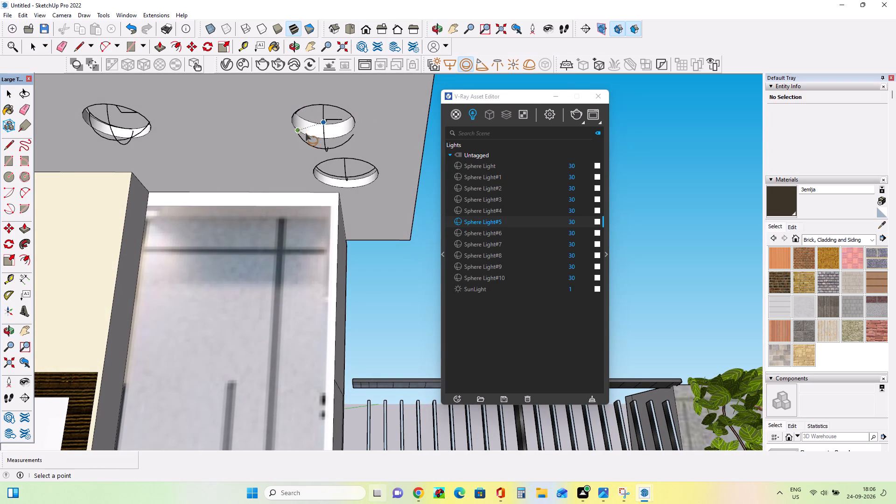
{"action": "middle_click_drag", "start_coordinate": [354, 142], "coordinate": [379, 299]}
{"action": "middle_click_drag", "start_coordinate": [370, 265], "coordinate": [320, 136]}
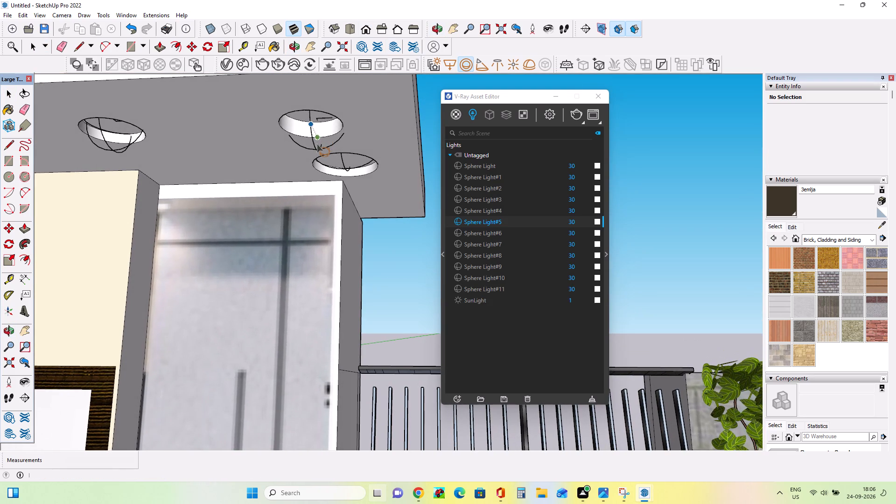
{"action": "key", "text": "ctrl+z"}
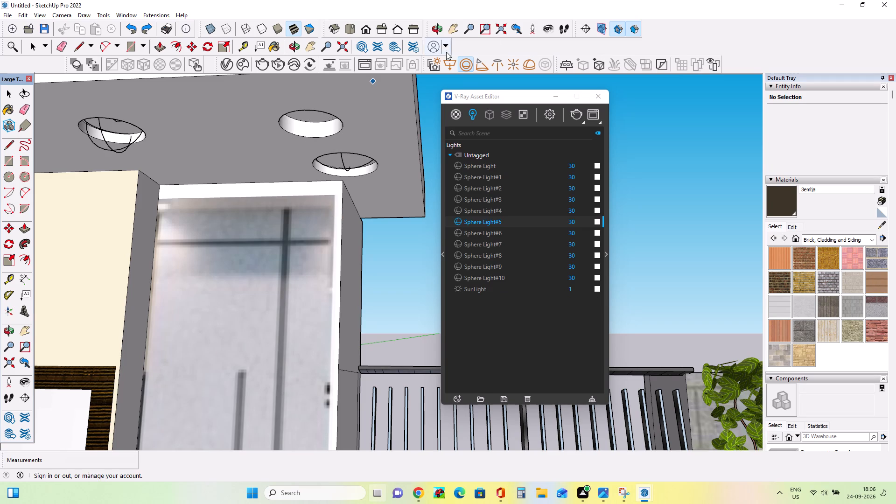
Place a V-Ray sphere light in the empty round recess of the roof overhang above the tall glass panel.
{"action": "left_click", "coordinate": [462, 65]}
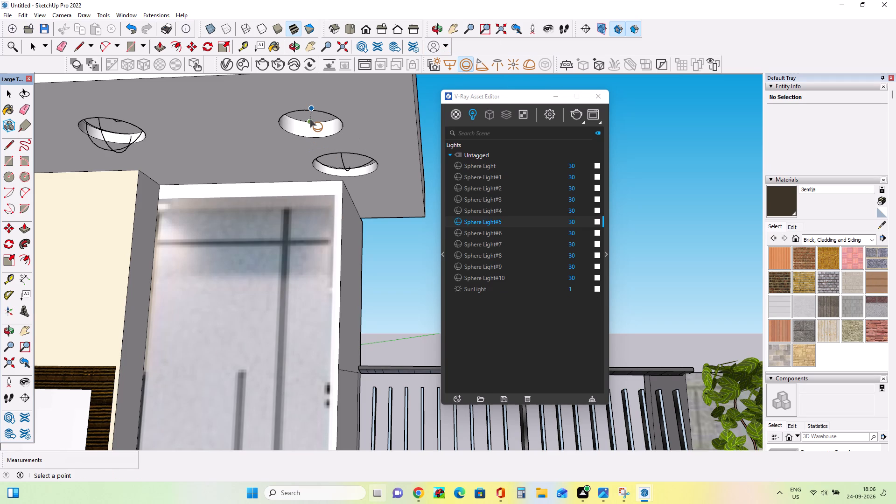
{"action": "left_click", "coordinate": [310, 118]}
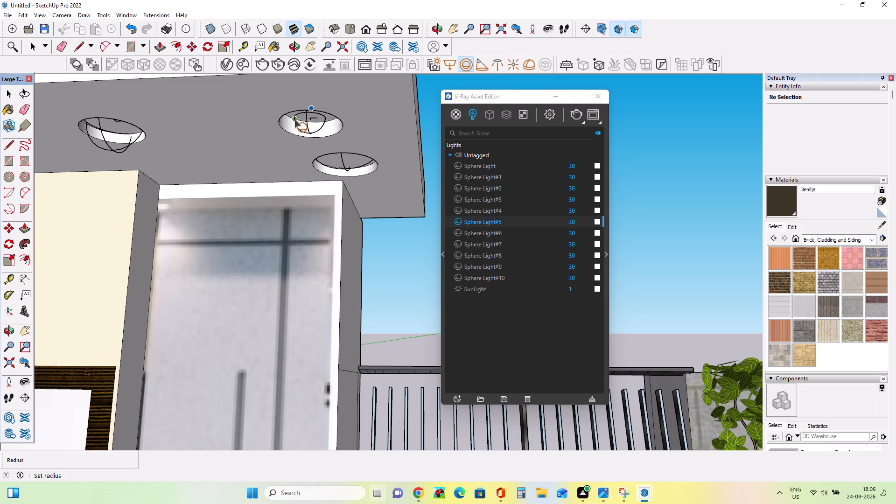
{"action": "left_click", "coordinate": [294, 119]}
Set the intensity of Sphere Light#10, in the recess nearest the tall glass panel, to 10.
{"action": "middle_click_drag", "start_coordinate": [358, 155], "coordinate": [384, 241]}
{"action": "middle_click_drag", "start_coordinate": [385, 243], "coordinate": [387, 251]}
{"action": "scroll", "coordinate": [387, 251], "scroll_direction": "down", "scroll_amount": 6}
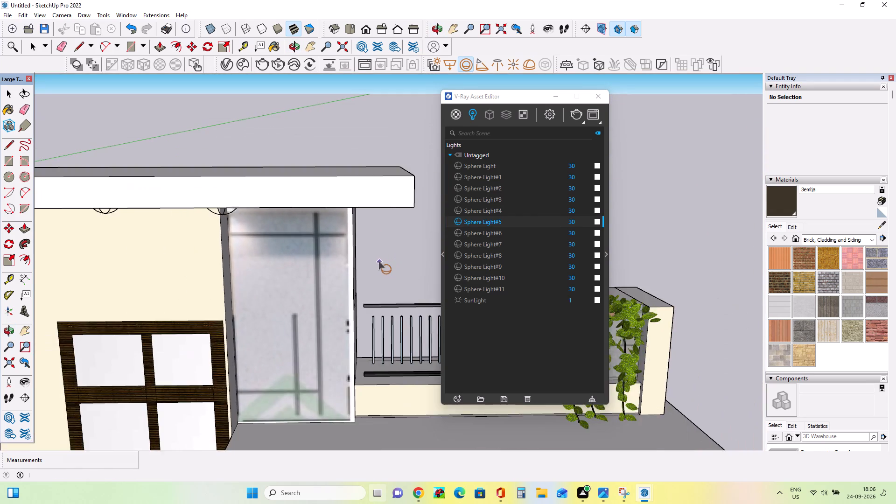
{"action": "scroll", "coordinate": [378, 261], "scroll_direction": "down", "scroll_amount": 5}
{"action": "middle_click_drag", "start_coordinate": [377, 272], "coordinate": [379, 317]}
{"action": "scroll", "coordinate": [378, 316], "scroll_direction": "down", "scroll_amount": 1}
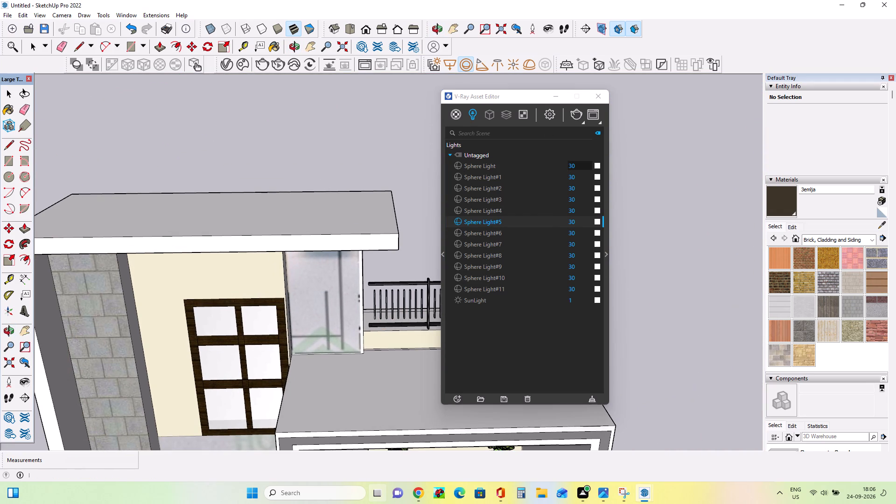
{"action": "left_click", "coordinate": [579, 167]}
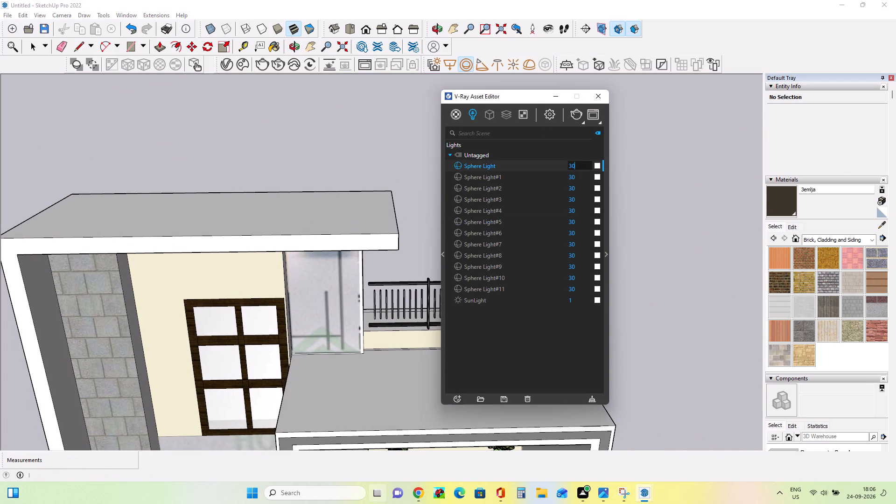
{"action": "scroll", "coordinate": [399, 324], "scroll_direction": "down", "scroll_amount": 2}
{"action": "middle_click_drag", "start_coordinate": [386, 349], "coordinate": [371, 182]}
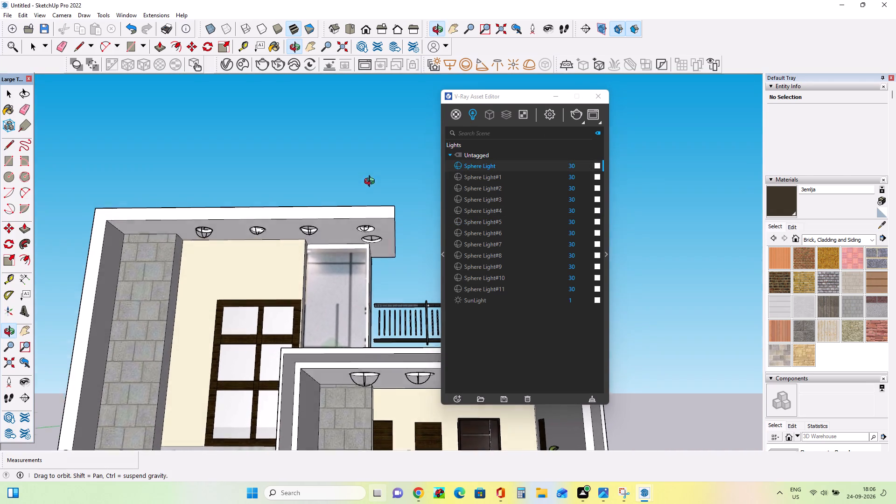
{"action": "middle_click_drag", "start_coordinate": [371, 182], "coordinate": [371, 182]}
{"action": "scroll", "coordinate": [404, 313], "scroll_direction": "up", "scroll_amount": 2}
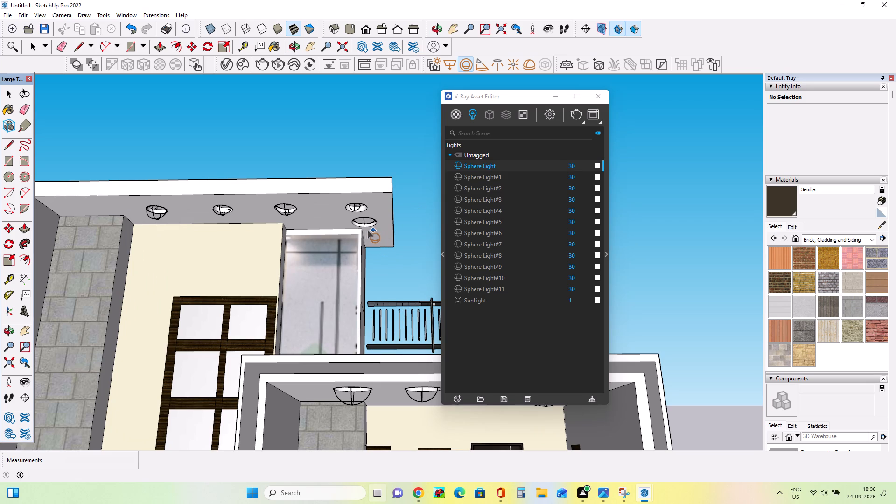
{"action": "left_click", "coordinate": [9, 92]}
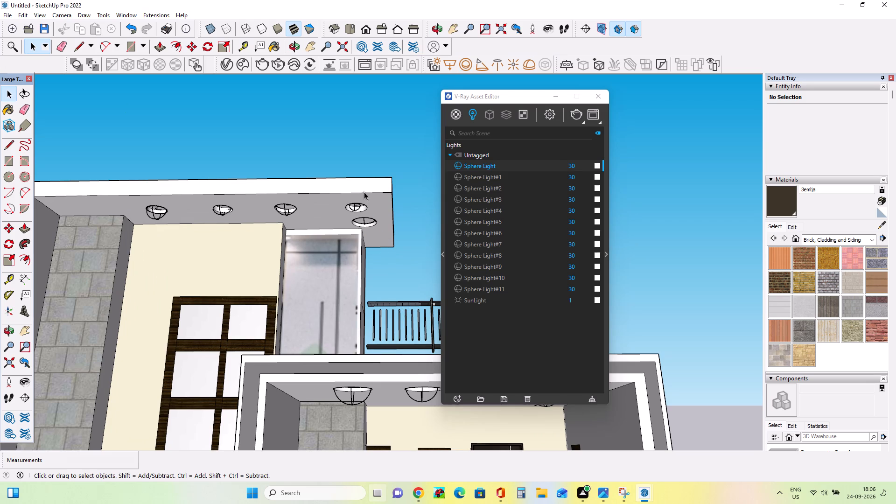
{"action": "left_click", "coordinate": [364, 223]}
{"action": "left_click", "coordinate": [364, 226]}
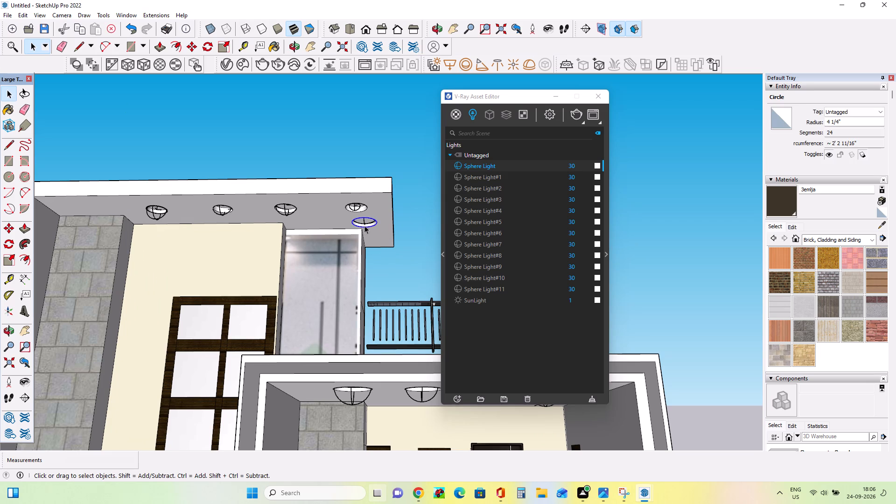
{"action": "left_click", "coordinate": [364, 222]}
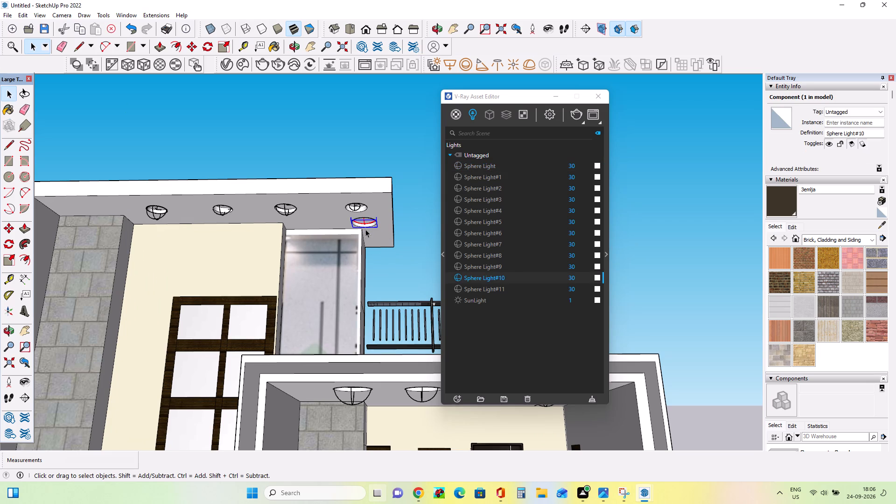
{"action": "left_click", "coordinate": [578, 279]}
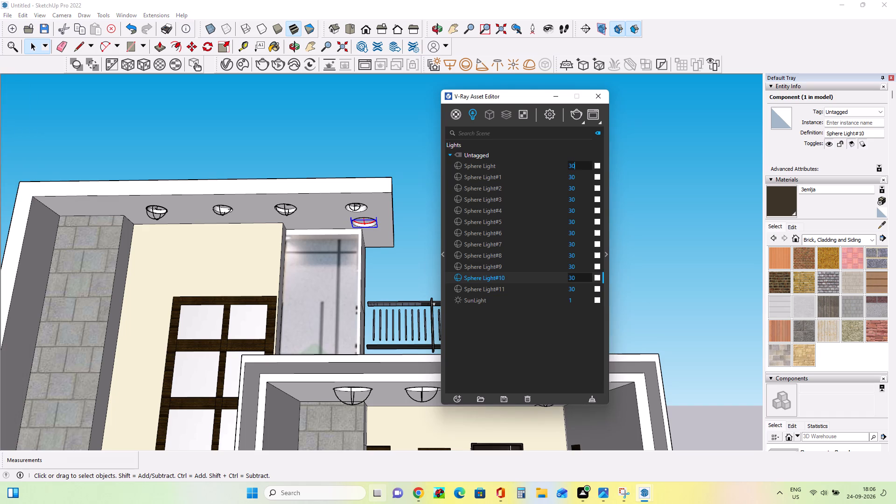
{"action": "key", "text": "BackSpace"}
{"action": "key", "text": "BackSpace"}
{"action": "type", "text": "10"}
{"action": "scroll", "coordinate": [340, 231], "scroll_direction": "down", "scroll_amount": 4}
{"action": "left_click", "coordinate": [315, 138]}
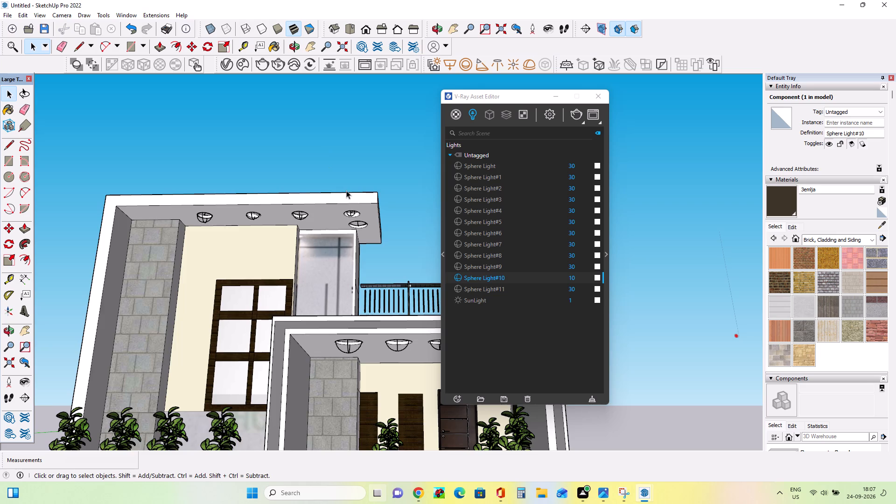
Look through the scene's V-Ray materials, previewing entries from Color_F18 and Concrete Block 8x8 Gray to Grass Dark Green and Hisbiscus_pistal.
{"action": "middle_click_drag", "start_coordinate": [347, 190], "coordinate": [429, 424]}
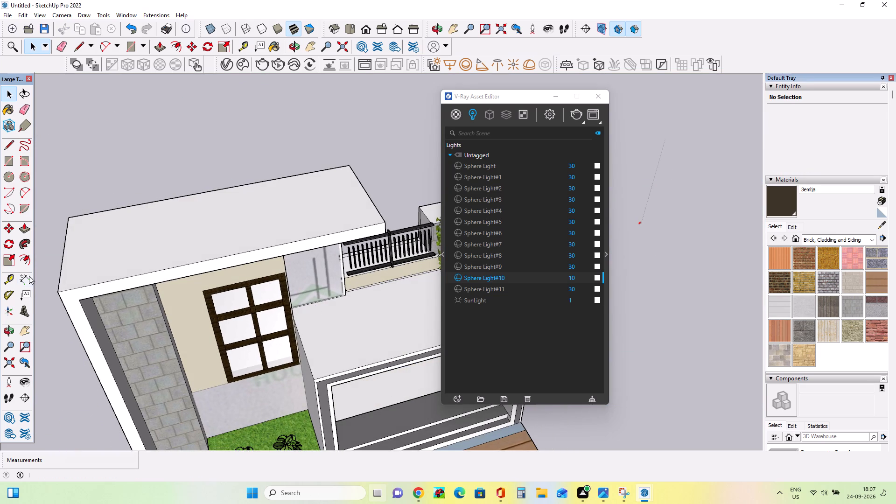
{"action": "left_click", "coordinate": [21, 333]}
{"action": "left_click_drag", "start_coordinate": [235, 390], "coordinate": [224, 253]}
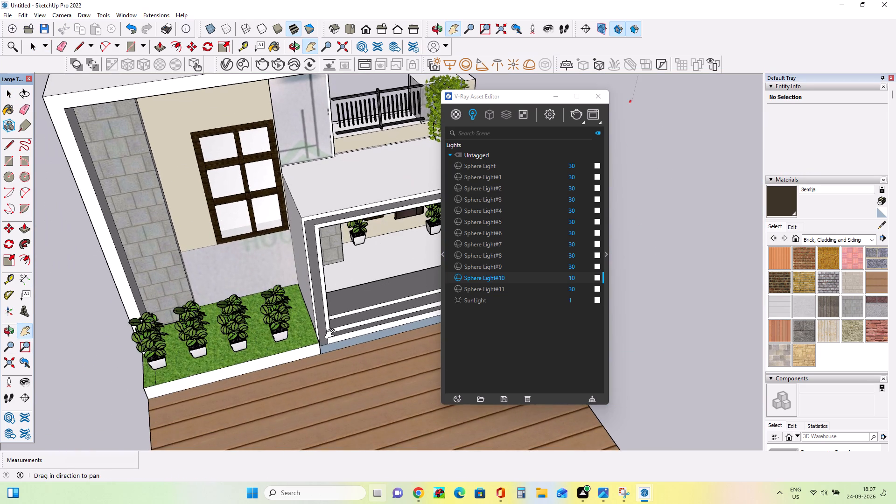
{"action": "middle_click_drag", "start_coordinate": [394, 378], "coordinate": [337, 353]}
{"action": "scroll", "coordinate": [337, 353], "scroll_direction": "down", "scroll_amount": 3}
{"action": "left_click_drag", "start_coordinate": [350, 278], "coordinate": [362, 326]}
{"action": "left_click", "coordinate": [456, 113]}
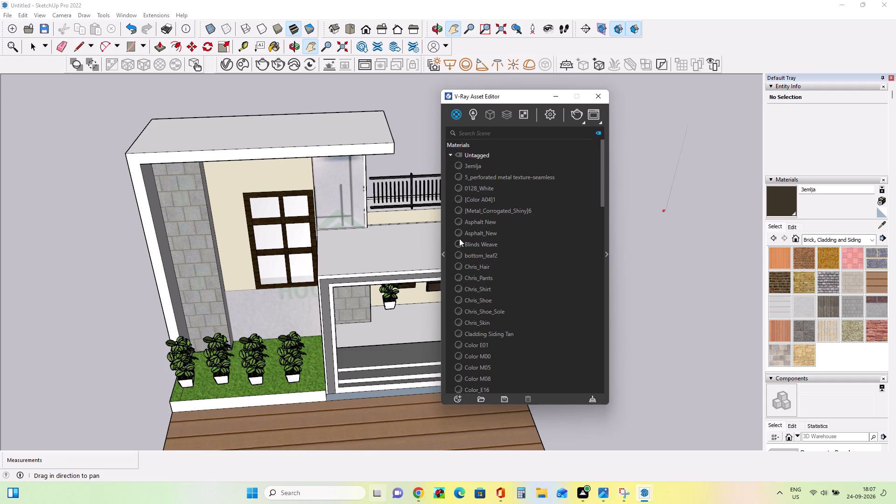
{"action": "scroll", "coordinate": [475, 274], "scroll_direction": "down", "scroll_amount": 5}
{"action": "scroll", "coordinate": [474, 267], "scroll_direction": "up", "scroll_amount": 1}
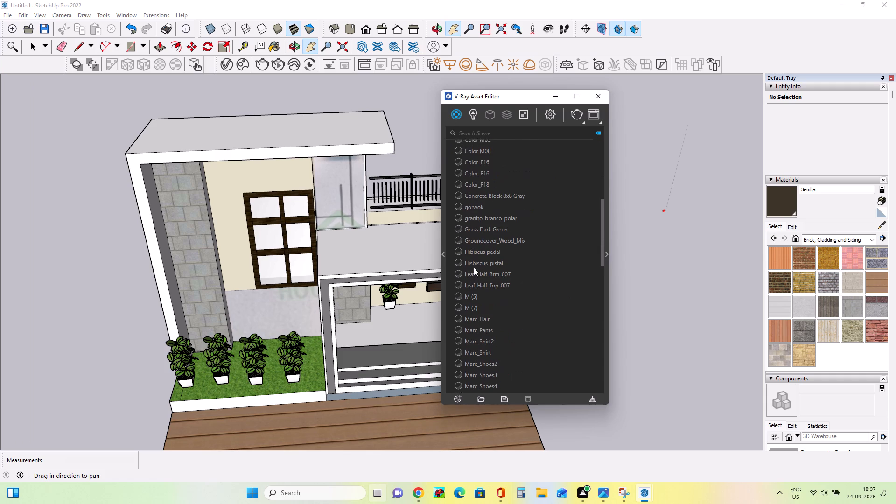
{"action": "scroll", "coordinate": [474, 267], "scroll_direction": "up", "scroll_amount": 1}
{"action": "left_click", "coordinate": [457, 273]}
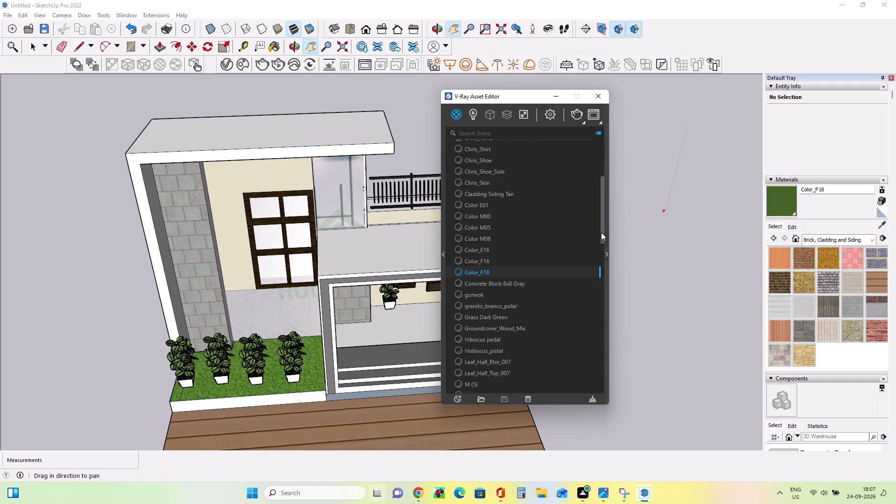
{"action": "left_click", "coordinate": [606, 250]}
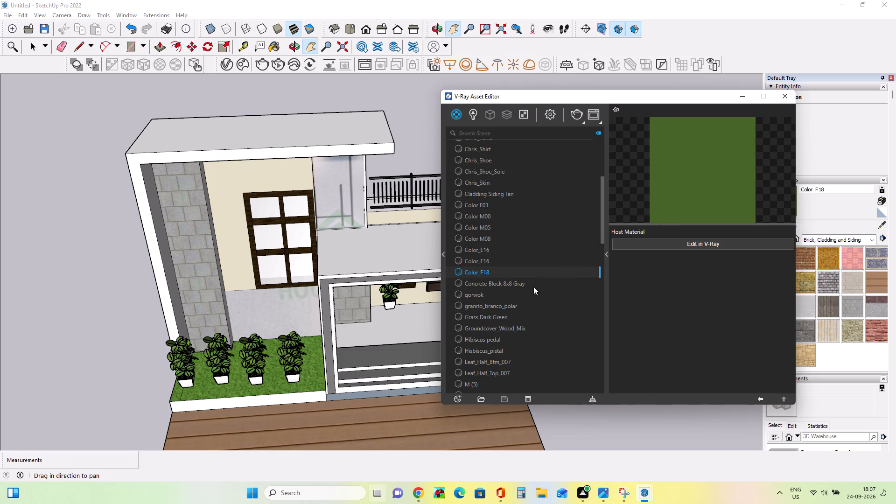
{"action": "left_click", "coordinate": [455, 256]}
{"action": "left_click", "coordinate": [456, 285]}
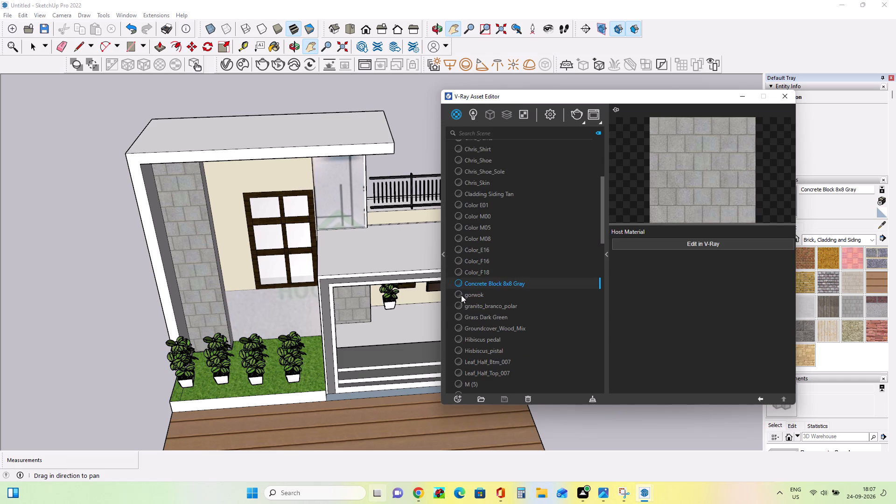
{"action": "left_click", "coordinate": [461, 296]}
{"action": "left_click", "coordinate": [458, 308]}
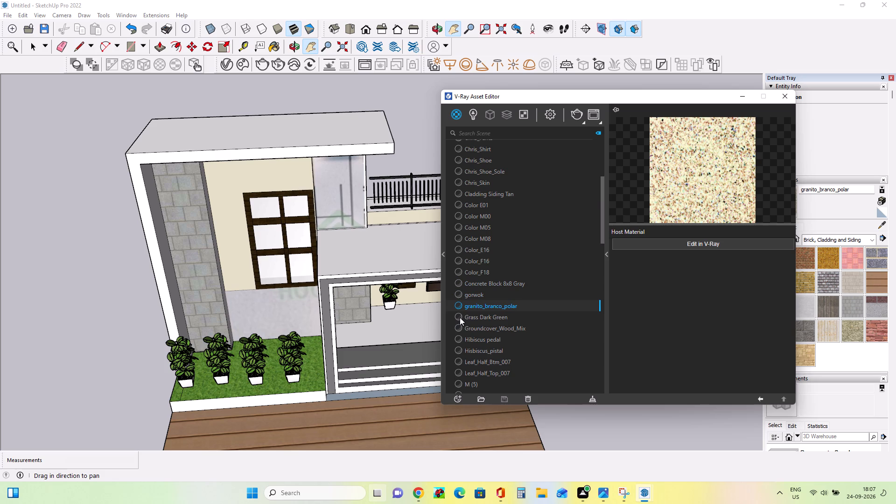
{"action": "left_click", "coordinate": [456, 318]}
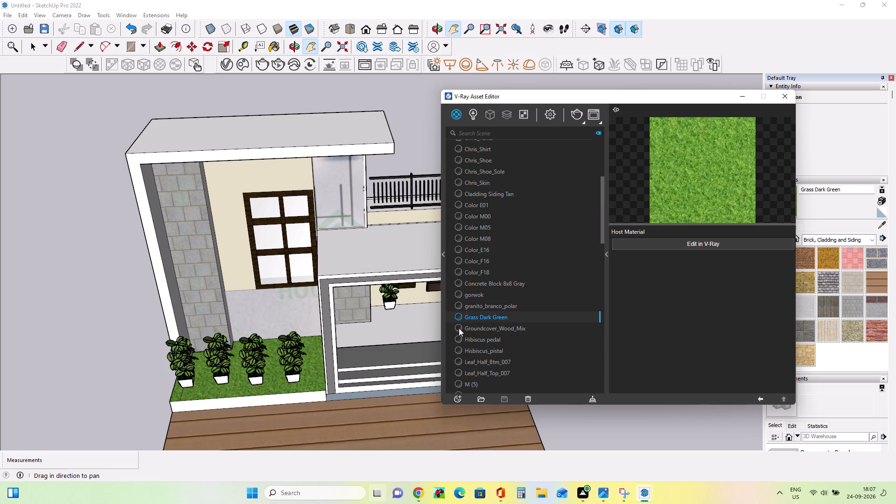
{"action": "left_click", "coordinate": [459, 327]}
{"action": "left_click", "coordinate": [460, 344]}
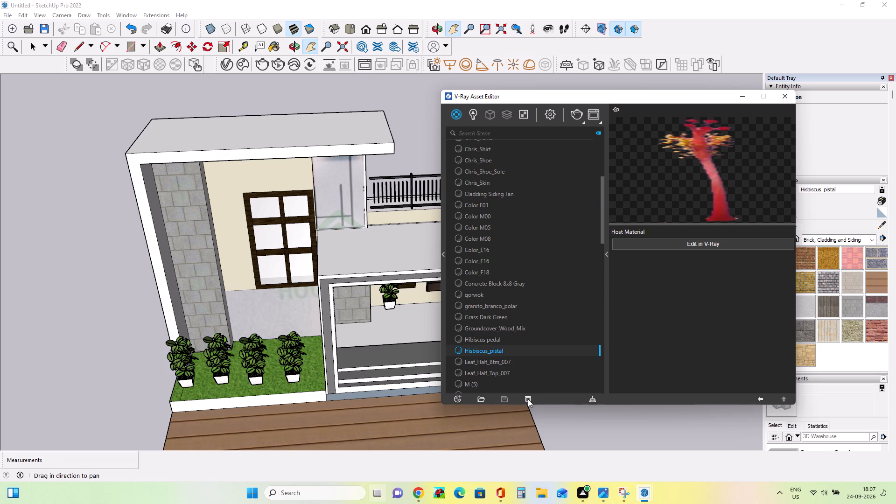
{"action": "left_click", "coordinate": [479, 397]}
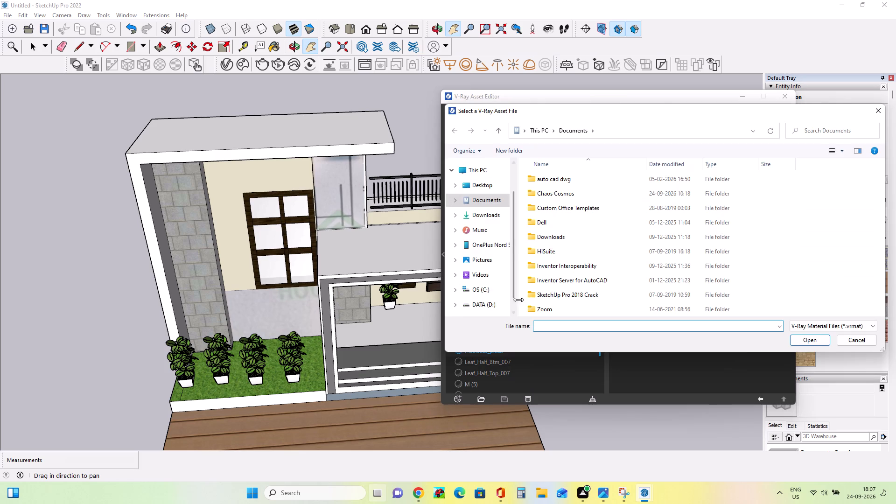
{"action": "left_click", "coordinate": [857, 342]}
Add a Material Random Color render element to the scene.
{"action": "left_click", "coordinate": [456, 399]}
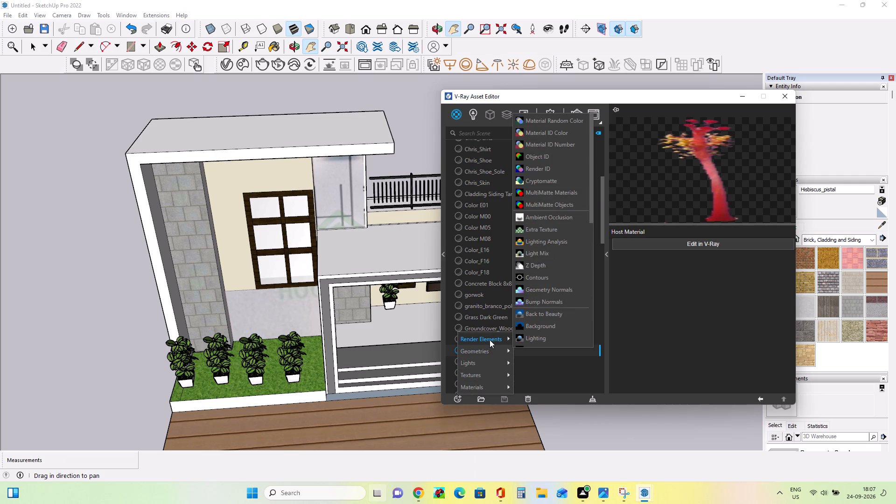
{"action": "left_click", "coordinate": [553, 119]}
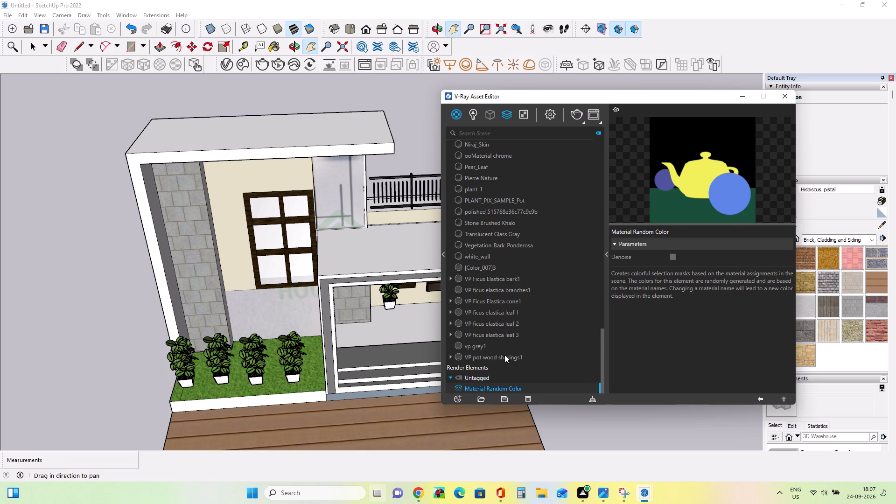
Examine the Material Random Color render element and its parameters.
{"action": "scroll", "coordinate": [504, 355], "scroll_direction": "down", "scroll_amount": 6}
{"action": "scroll", "coordinate": [618, 376], "scroll_direction": "down", "scroll_amount": 3}
{"action": "scroll", "coordinate": [559, 364], "scroll_direction": "down", "scroll_amount": 4}
{"action": "scroll", "coordinate": [469, 376], "scroll_direction": "down", "scroll_amount": 4}
{"action": "scroll", "coordinate": [497, 395], "scroll_direction": "up", "scroll_amount": 3}
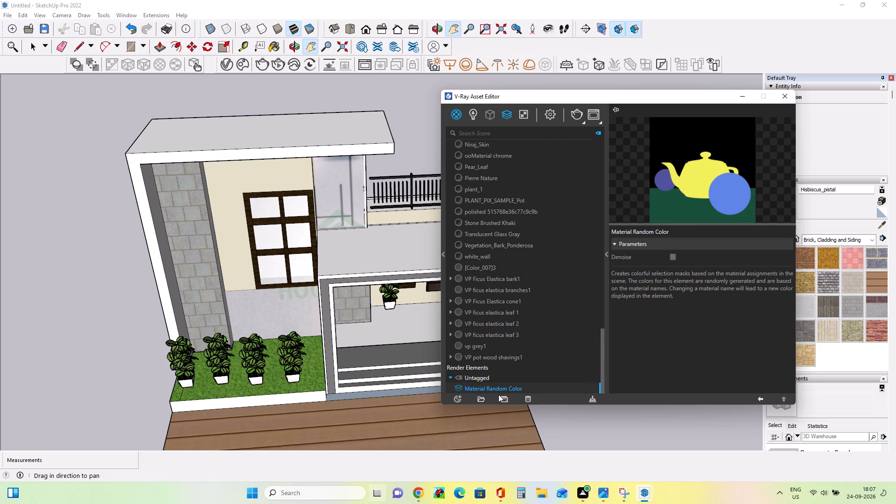
{"action": "left_click", "coordinate": [508, 388]}
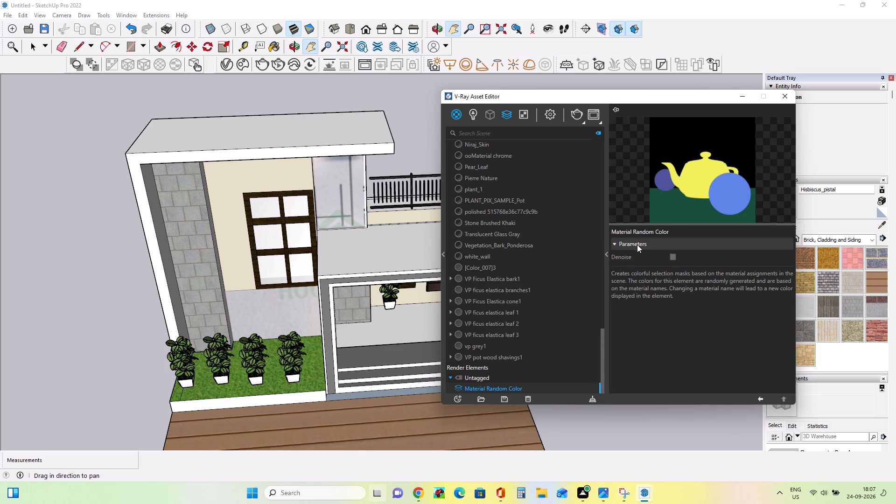
{"action": "left_click", "coordinate": [637, 244]}
{"action": "left_click", "coordinate": [616, 244]}
{"action": "left_click", "coordinate": [607, 252]}
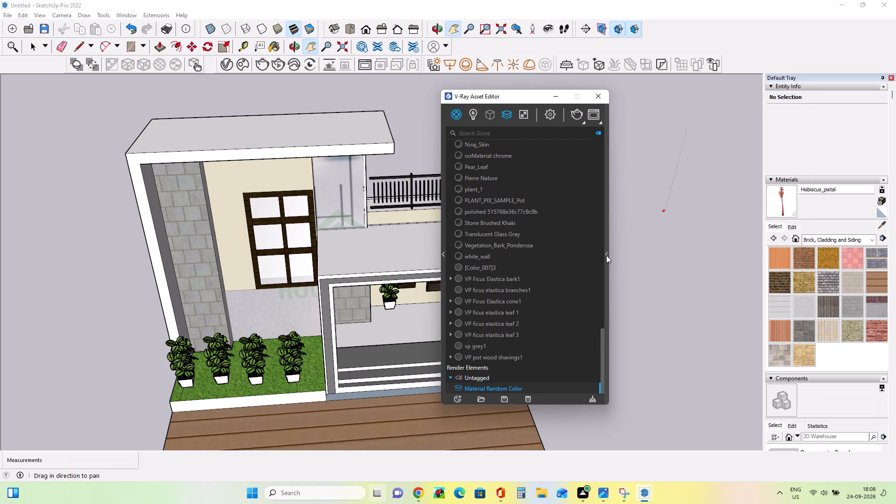
{"action": "left_click", "coordinate": [605, 250]}
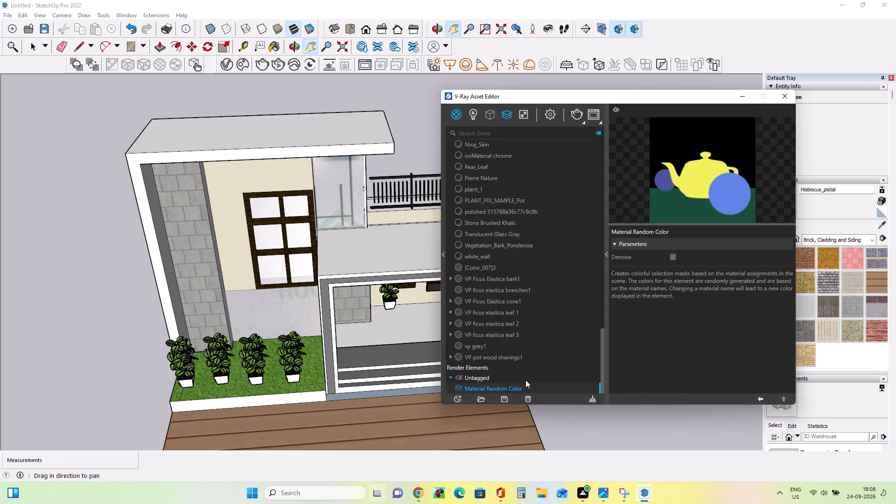
Look through the scene's V-Ray materials, previewing vp grey1 and the entries from Blinds Weave to Chris_Skin.
{"action": "scroll", "coordinate": [525, 377], "scroll_direction": "down", "scroll_amount": 4}
{"action": "left_click", "coordinate": [457, 344]}
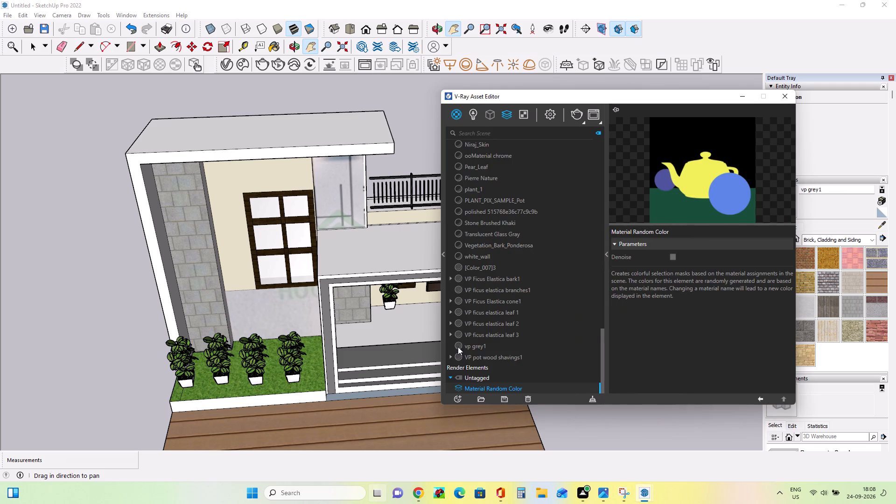
{"action": "left_click", "coordinate": [458, 348]}
{"action": "scroll", "coordinate": [480, 319], "scroll_direction": "up", "scroll_amount": 4}
{"action": "scroll", "coordinate": [480, 268], "scroll_direction": "up", "scroll_amount": 10}
{"action": "left_click_drag", "start_coordinate": [603, 360], "coordinate": [595, 316]}
{"action": "left_click_drag", "start_coordinate": [604, 343], "coordinate": [587, 203]}
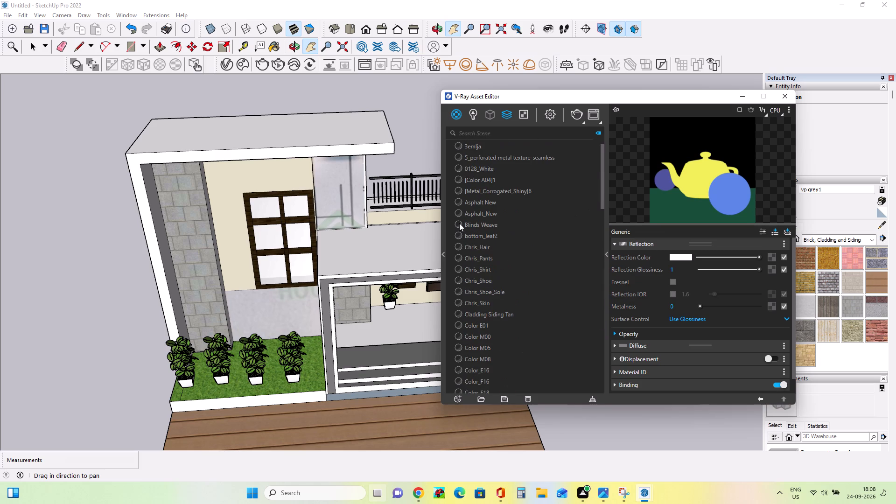
{"action": "left_click", "coordinate": [459, 224]}
{"action": "left_click", "coordinate": [459, 236]}
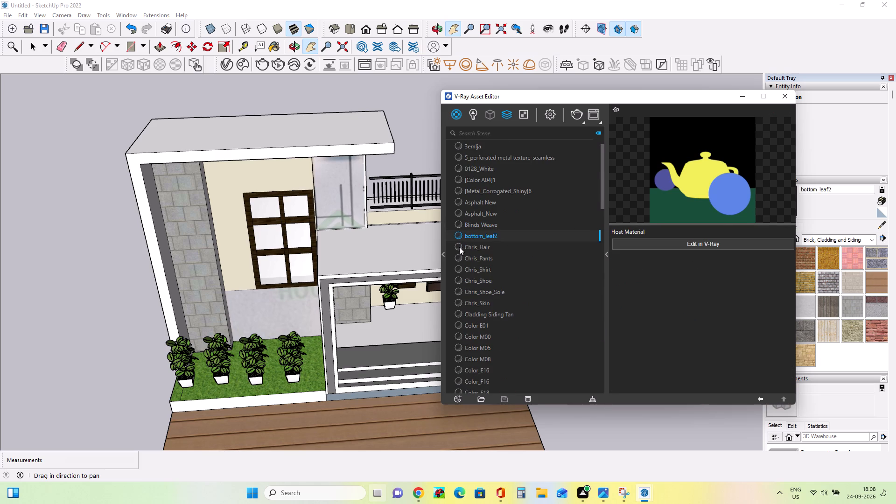
{"action": "left_click", "coordinate": [459, 248]}
{"action": "left_click", "coordinate": [459, 258]}
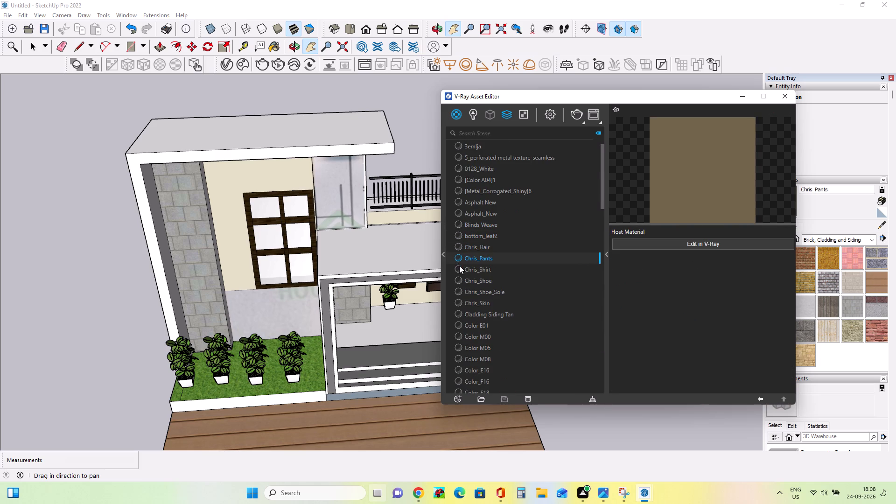
{"action": "left_click", "coordinate": [460, 266]}
{"action": "left_click", "coordinate": [457, 278]}
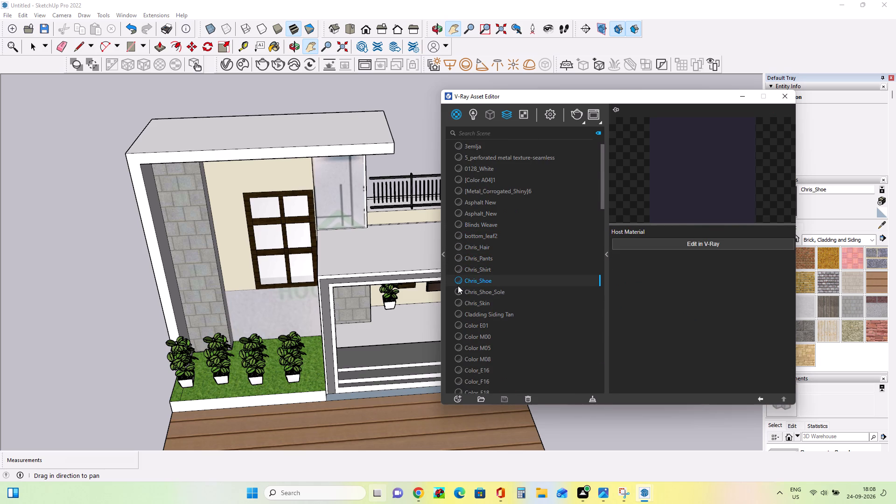
{"action": "left_click", "coordinate": [459, 293]}
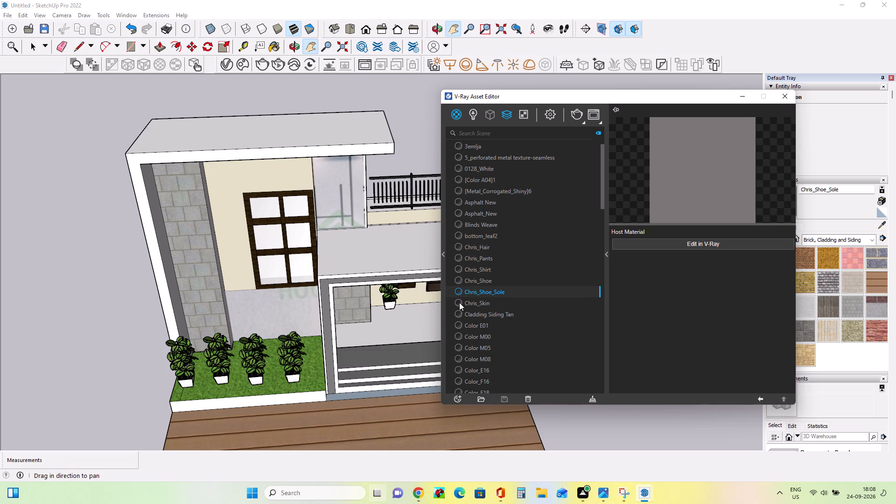
{"action": "left_click", "coordinate": [459, 302]}
{"action": "left_click", "coordinate": [457, 291]}
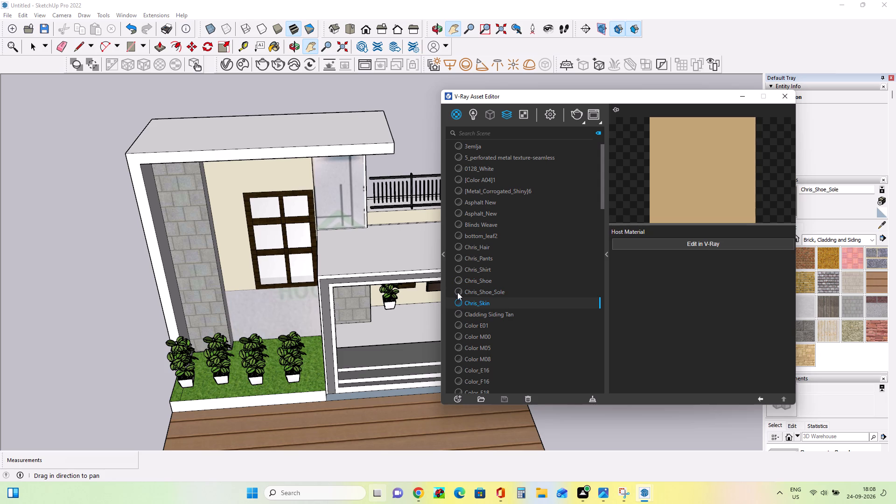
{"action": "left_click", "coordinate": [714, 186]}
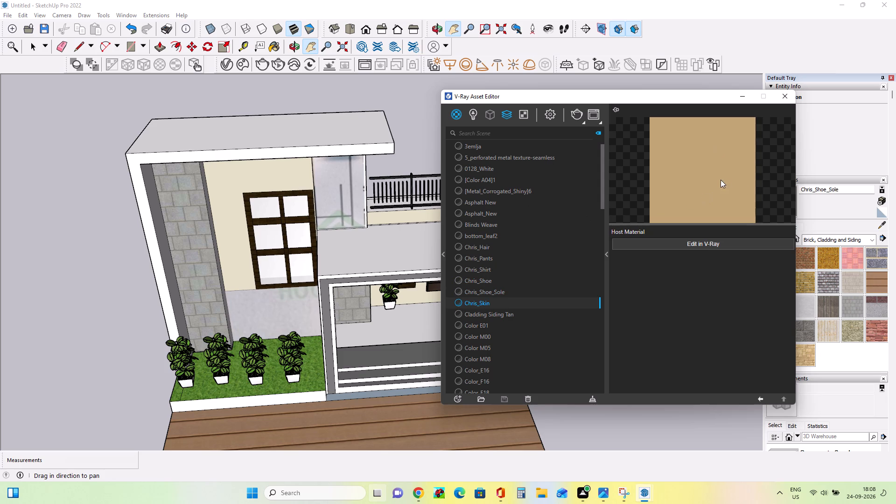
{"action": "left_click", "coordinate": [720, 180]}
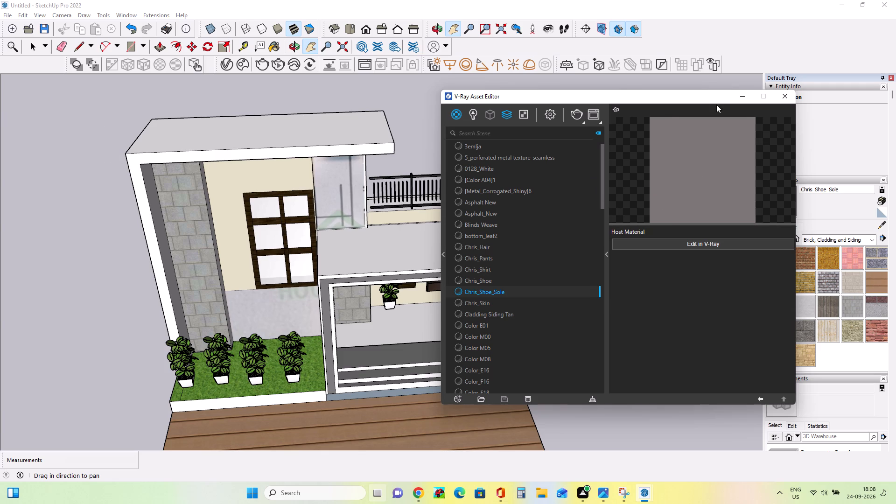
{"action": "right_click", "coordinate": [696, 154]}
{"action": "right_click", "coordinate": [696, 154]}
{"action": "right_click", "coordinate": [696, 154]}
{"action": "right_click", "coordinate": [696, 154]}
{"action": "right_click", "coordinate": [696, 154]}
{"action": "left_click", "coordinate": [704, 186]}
Create a new Generic V-Ray material in the scene.
{"action": "left_click", "coordinate": [458, 402]}
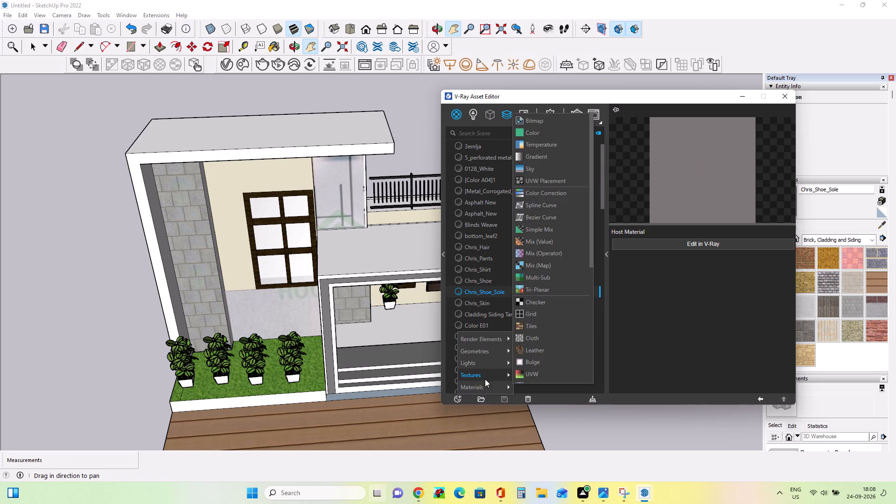
{"action": "left_click", "coordinate": [483, 392]}
{"action": "left_click", "coordinate": [485, 388]}
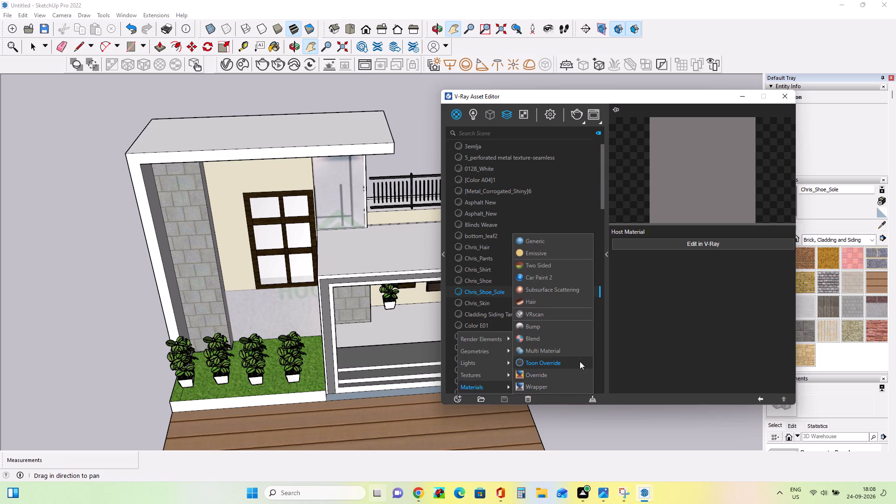
{"action": "left_click", "coordinate": [549, 242]}
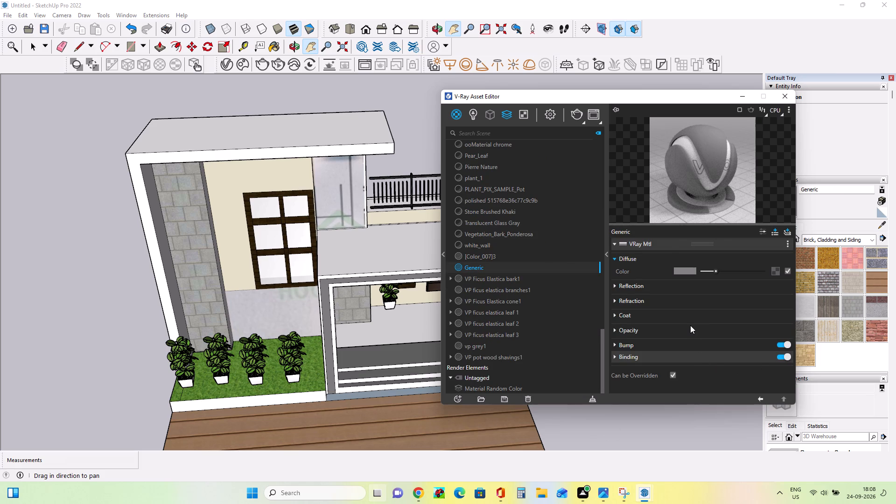
{"action": "left_click", "coordinate": [478, 267]}
Compare the new Generic material's preview and parameters with the VP ficus elastica bark, branches and leaf materials.
{"action": "left_click", "coordinate": [676, 152]}
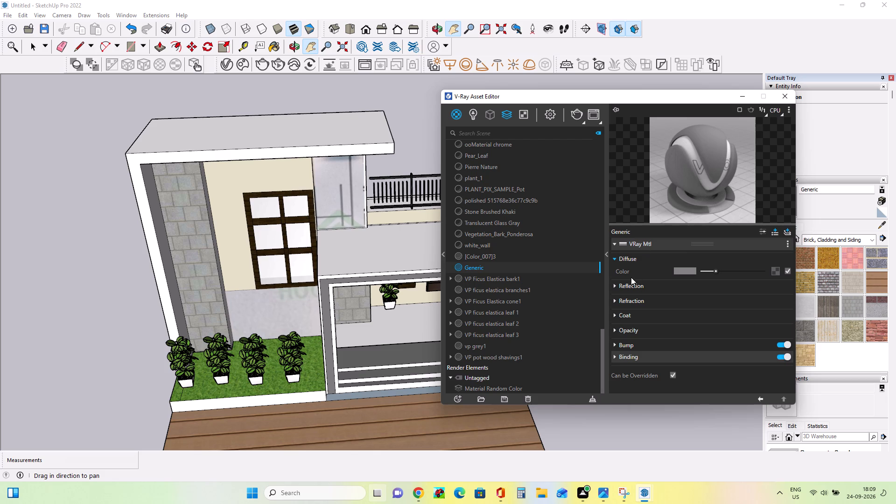
{"action": "left_click", "coordinate": [458, 278]}
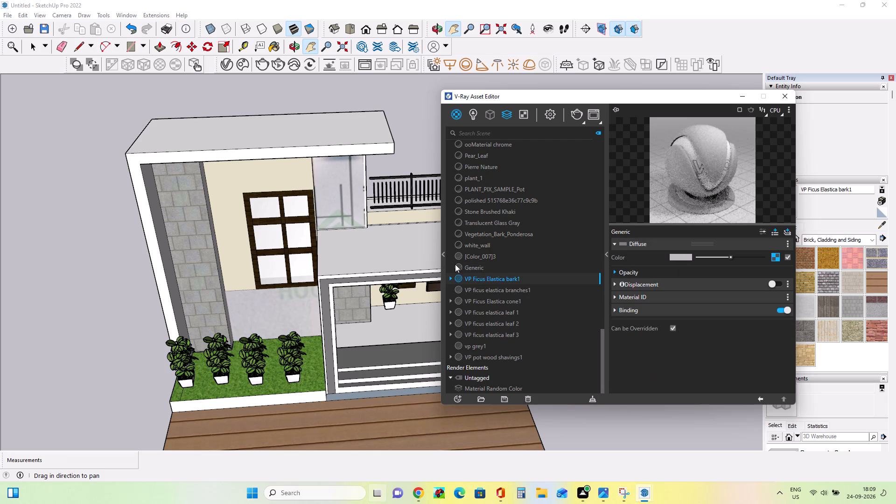
{"action": "left_click", "coordinate": [461, 265]}
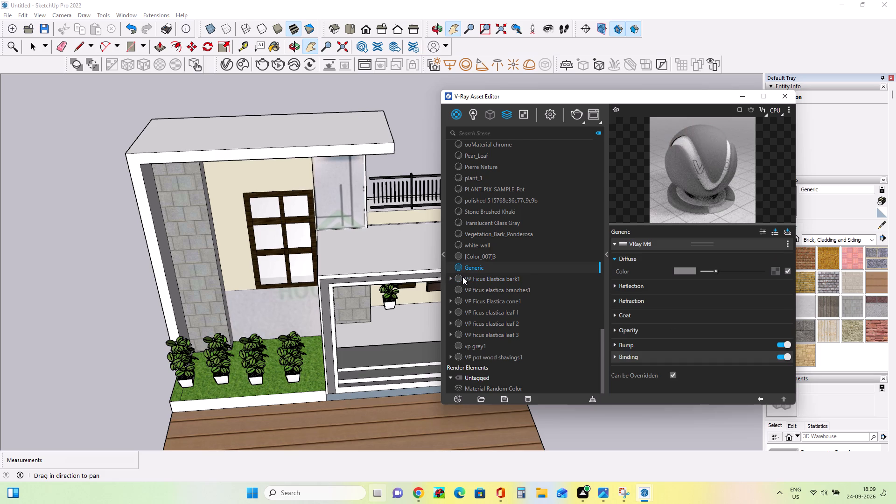
{"action": "left_click", "coordinate": [462, 277]}
{"action": "left_click", "coordinate": [459, 291]}
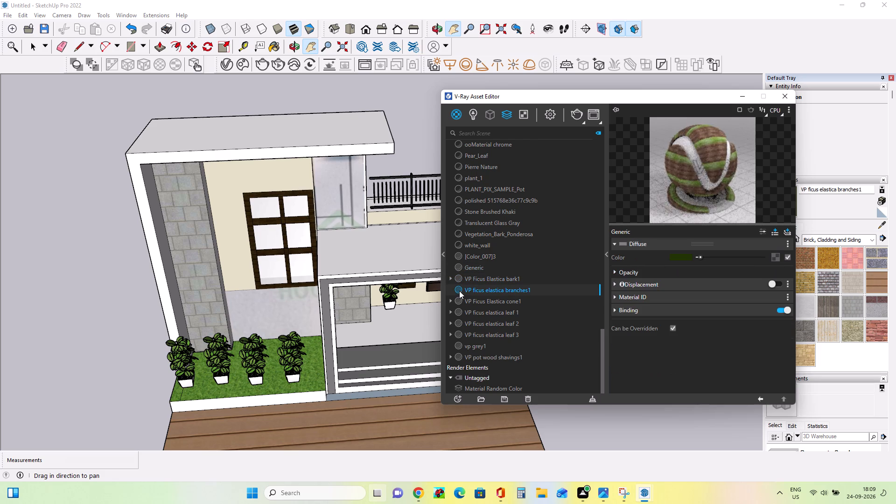
{"action": "left_click", "coordinate": [458, 314]}
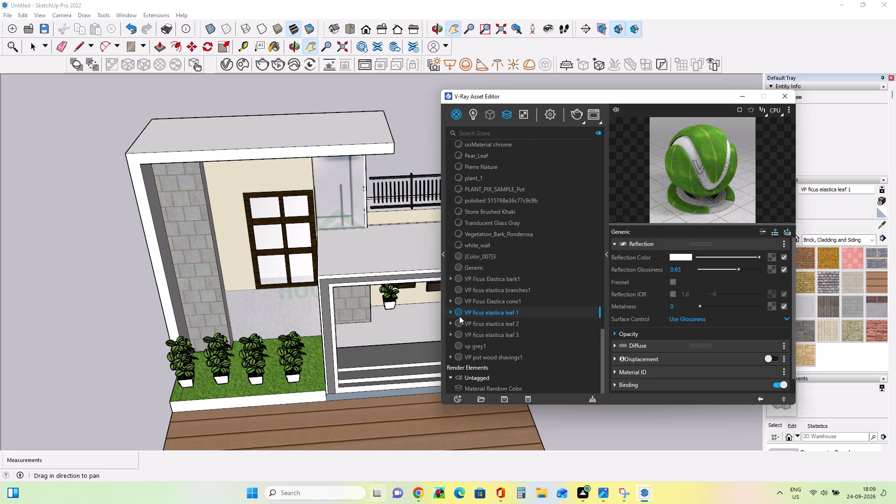
{"action": "left_click", "coordinate": [460, 322]}
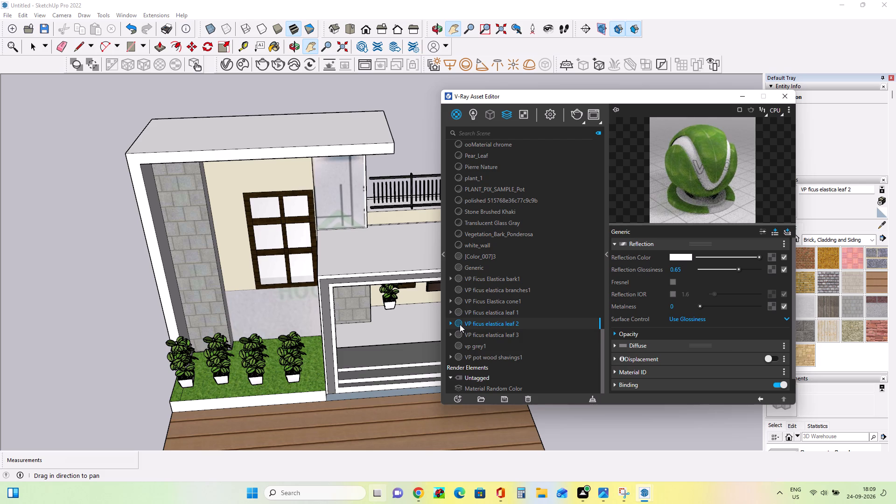
{"action": "left_click", "coordinate": [456, 269]}
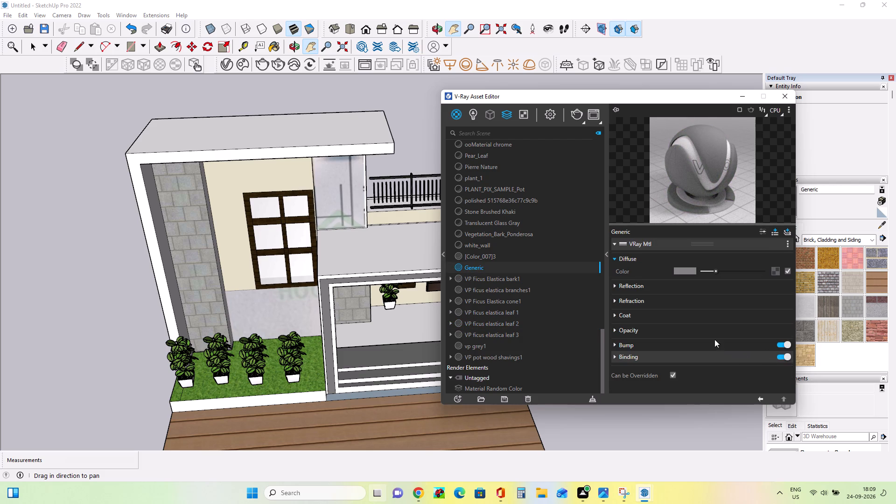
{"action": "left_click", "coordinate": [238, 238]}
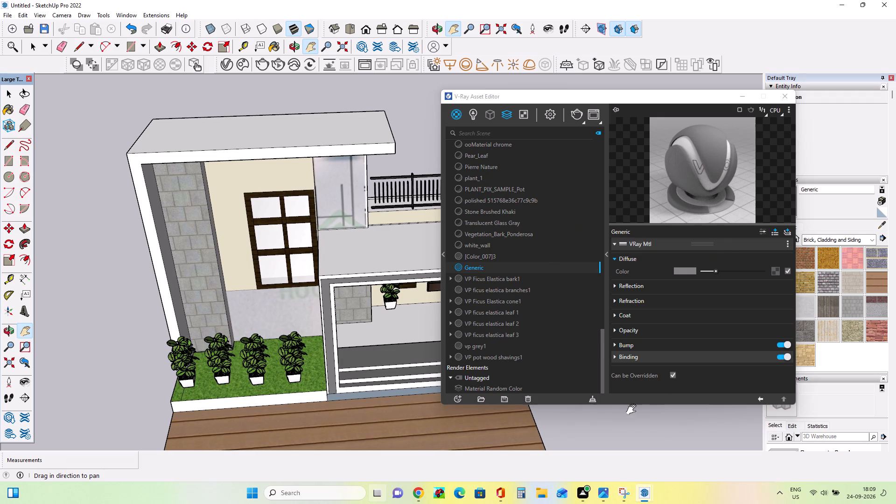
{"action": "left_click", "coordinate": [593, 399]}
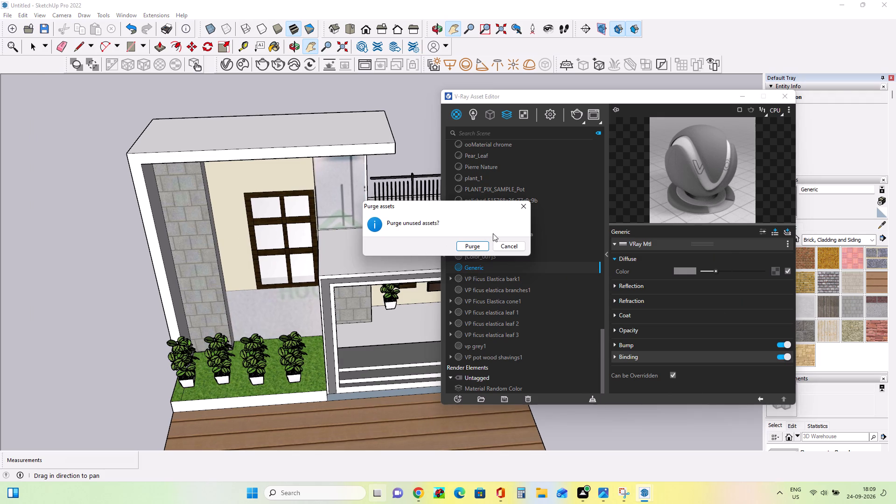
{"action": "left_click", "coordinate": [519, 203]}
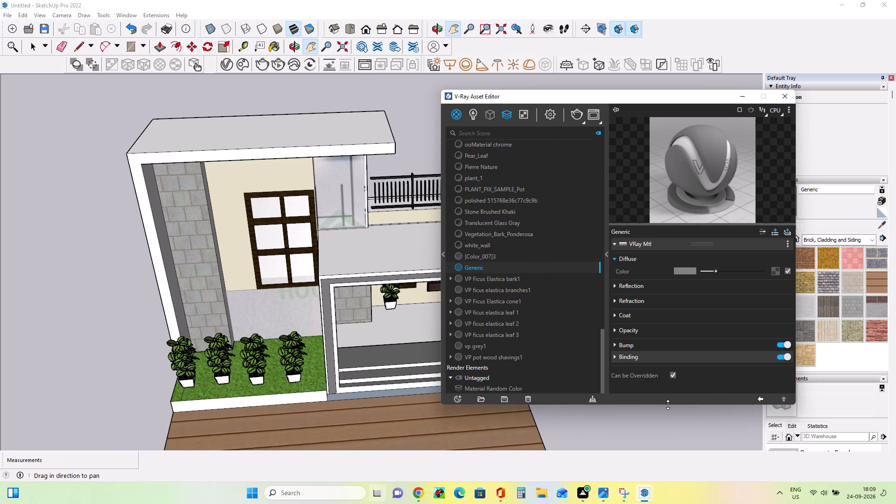
Paint the cream upper wall around the large window with the Generic material.
{"action": "left_click", "coordinate": [742, 94]}
{"action": "left_click", "coordinate": [858, 240]}
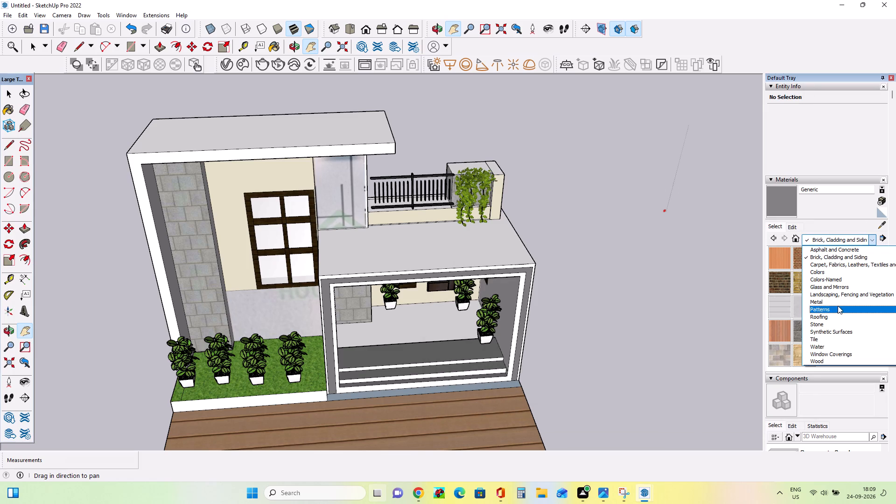
{"action": "left_click", "coordinate": [838, 279]}
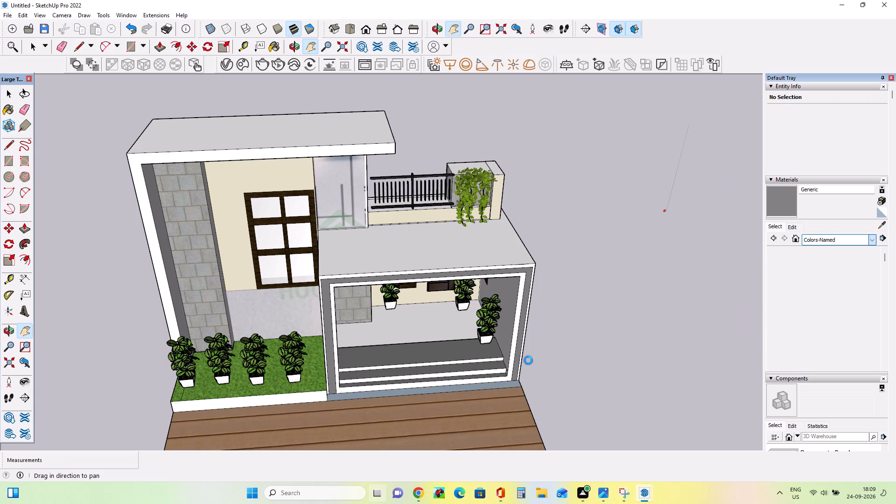
{"action": "left_click", "coordinate": [779, 200]}
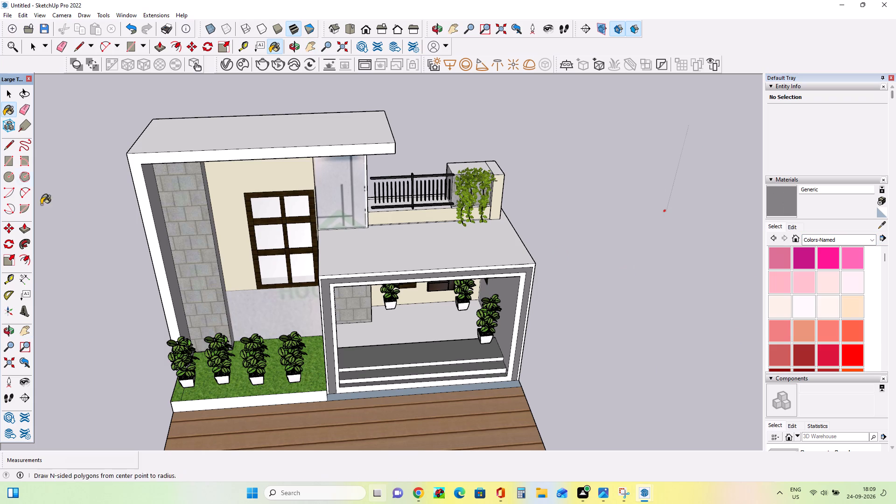
{"action": "left_click", "coordinate": [235, 221]}
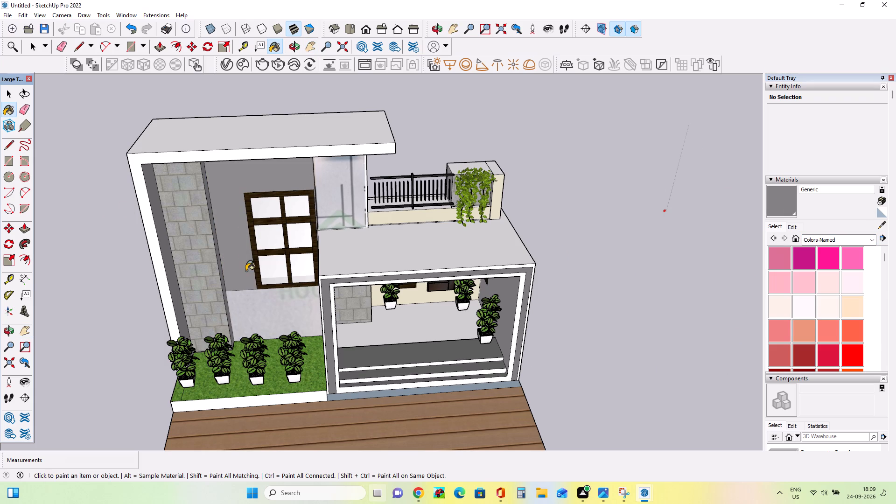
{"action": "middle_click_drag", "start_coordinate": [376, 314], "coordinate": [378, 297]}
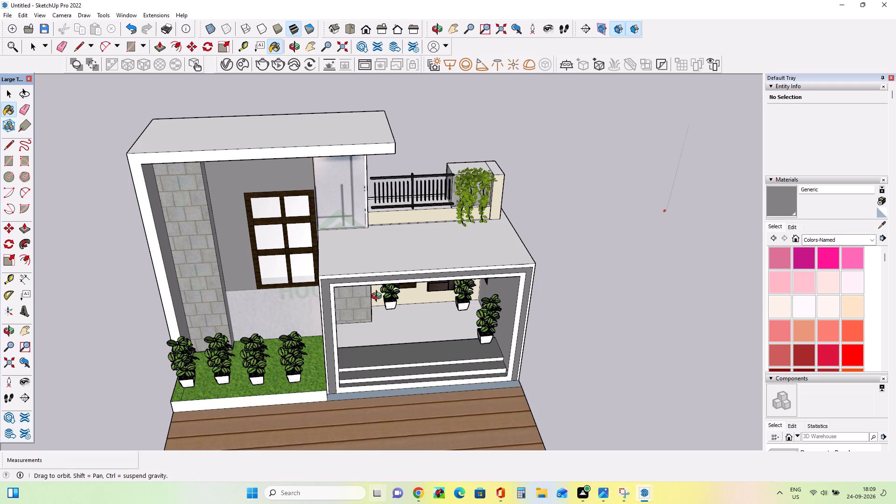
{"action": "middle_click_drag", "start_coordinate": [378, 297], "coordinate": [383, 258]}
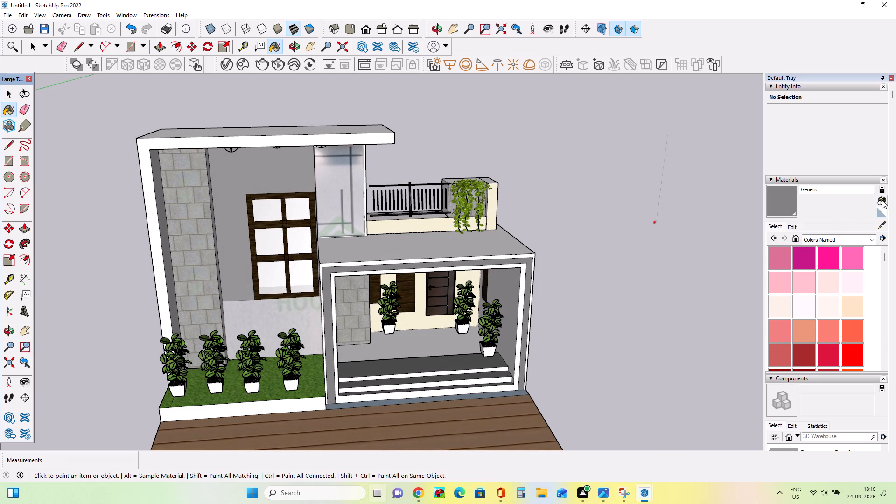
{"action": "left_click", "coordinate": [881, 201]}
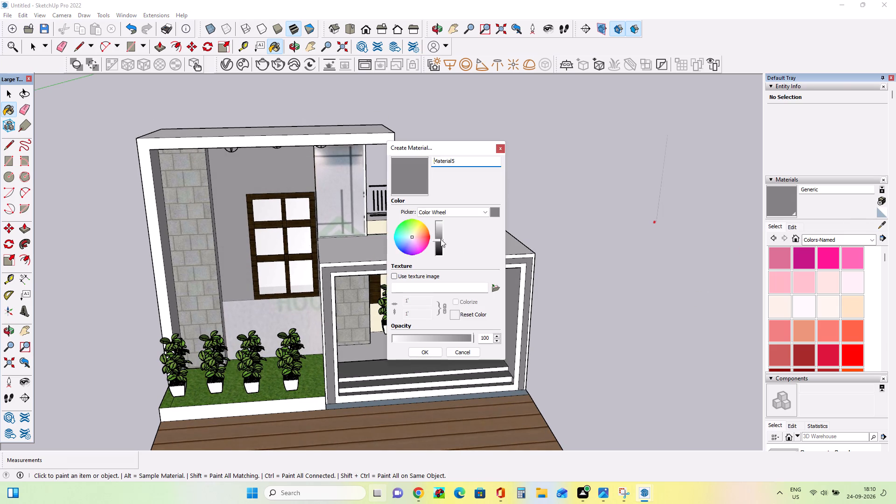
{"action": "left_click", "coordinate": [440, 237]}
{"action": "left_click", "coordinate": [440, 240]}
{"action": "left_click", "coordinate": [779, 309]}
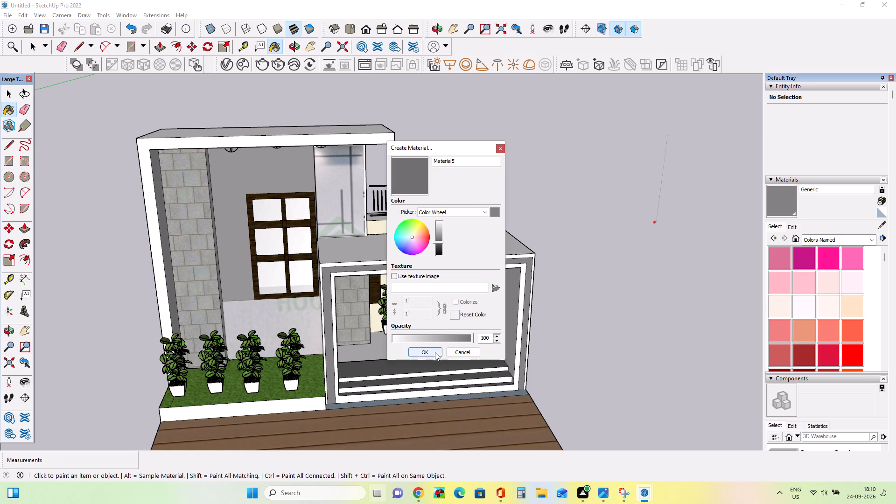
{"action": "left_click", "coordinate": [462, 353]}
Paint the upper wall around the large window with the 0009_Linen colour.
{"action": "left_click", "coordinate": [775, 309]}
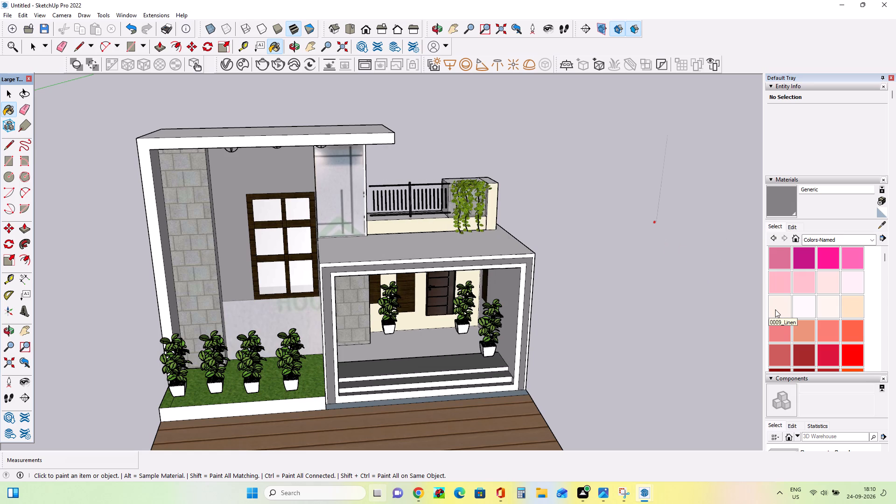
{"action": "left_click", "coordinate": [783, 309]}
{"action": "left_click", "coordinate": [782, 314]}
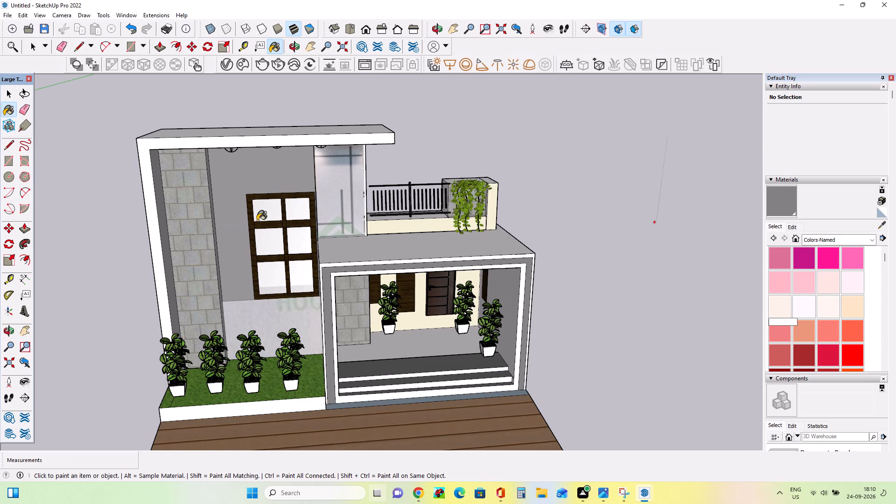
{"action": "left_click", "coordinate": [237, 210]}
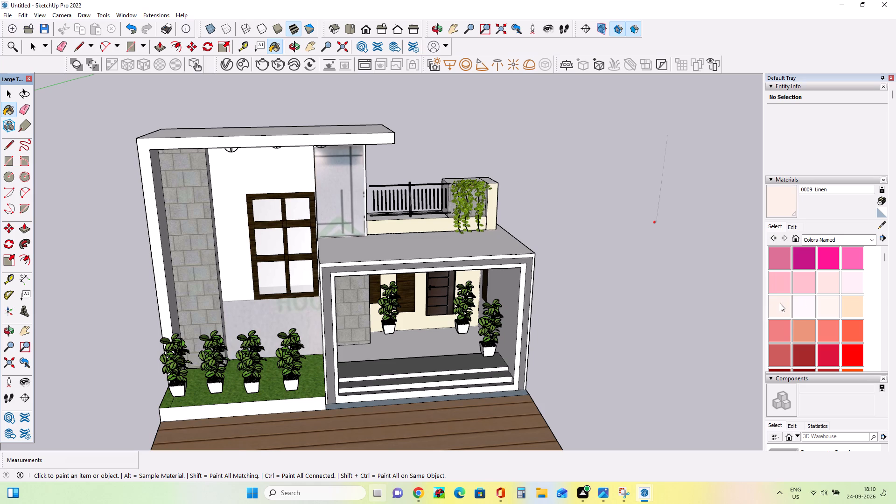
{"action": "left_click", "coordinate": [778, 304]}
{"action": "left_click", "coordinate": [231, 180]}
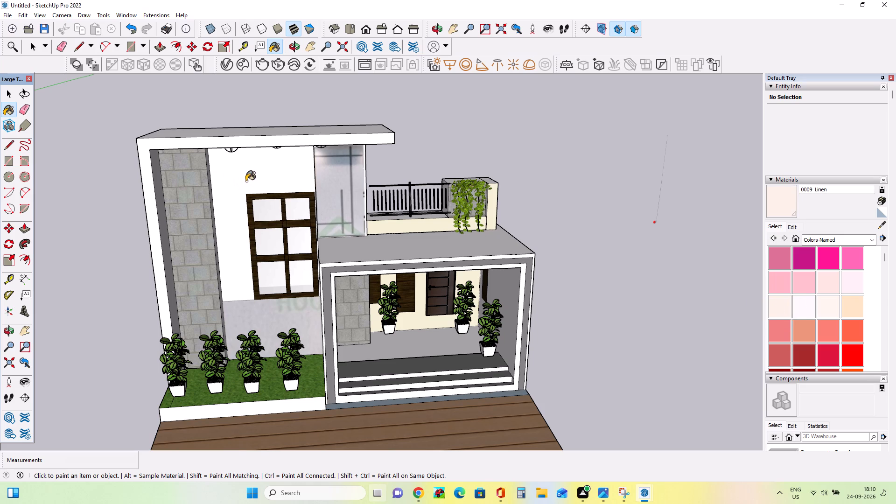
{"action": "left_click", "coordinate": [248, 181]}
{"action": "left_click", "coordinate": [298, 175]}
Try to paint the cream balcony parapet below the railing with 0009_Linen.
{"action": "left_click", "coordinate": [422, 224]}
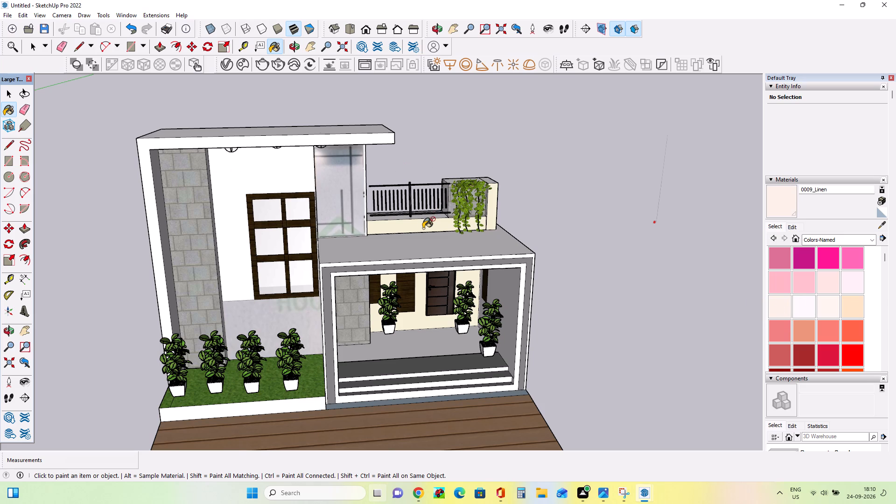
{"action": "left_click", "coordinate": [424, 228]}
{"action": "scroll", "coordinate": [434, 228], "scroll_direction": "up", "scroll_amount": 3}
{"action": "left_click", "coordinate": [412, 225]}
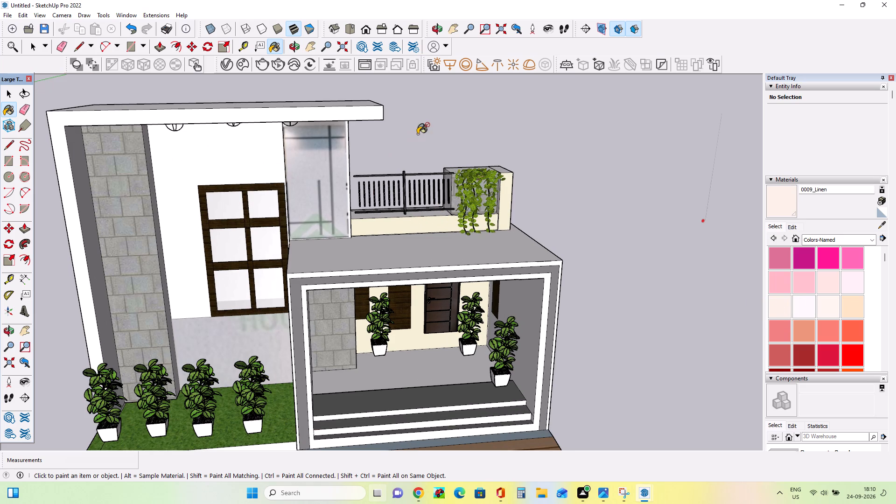
Check what lies over the balcony area by selecting the wall paper image and the porch roof's top face.
{"action": "left_click", "coordinate": [9, 93]}
{"action": "left_click", "coordinate": [462, 120]}
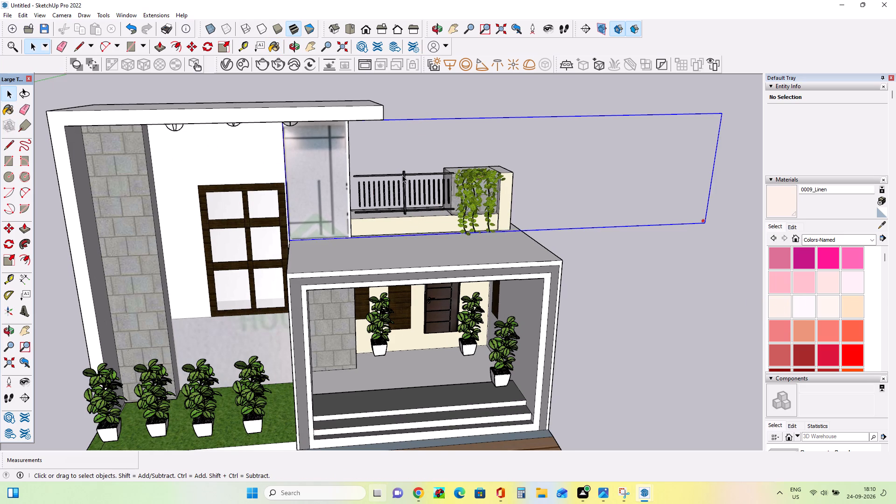
{"action": "scroll", "coordinate": [390, 151], "scroll_direction": "down", "scroll_amount": 6}
{"action": "left_click", "coordinate": [600, 290]}
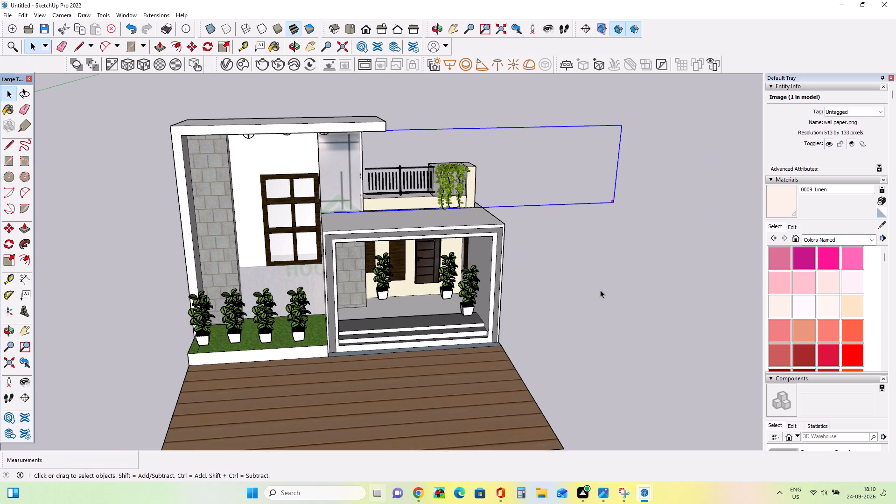
{"action": "left_click", "coordinate": [482, 217]}
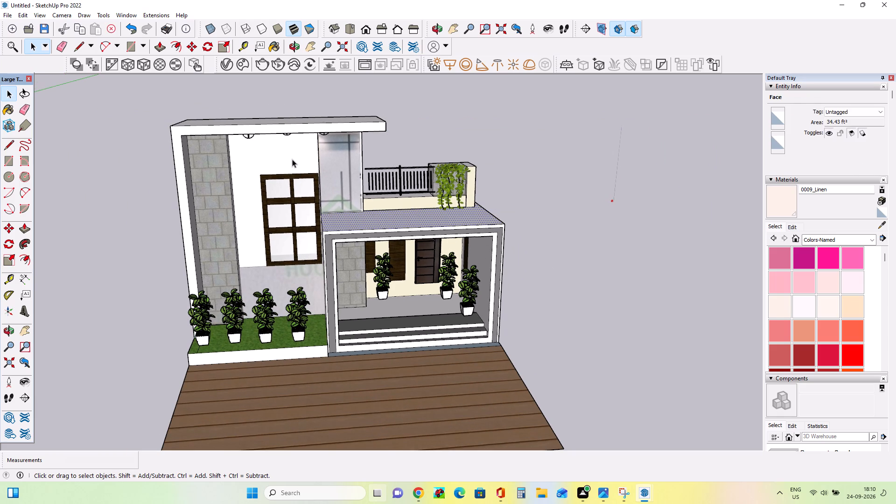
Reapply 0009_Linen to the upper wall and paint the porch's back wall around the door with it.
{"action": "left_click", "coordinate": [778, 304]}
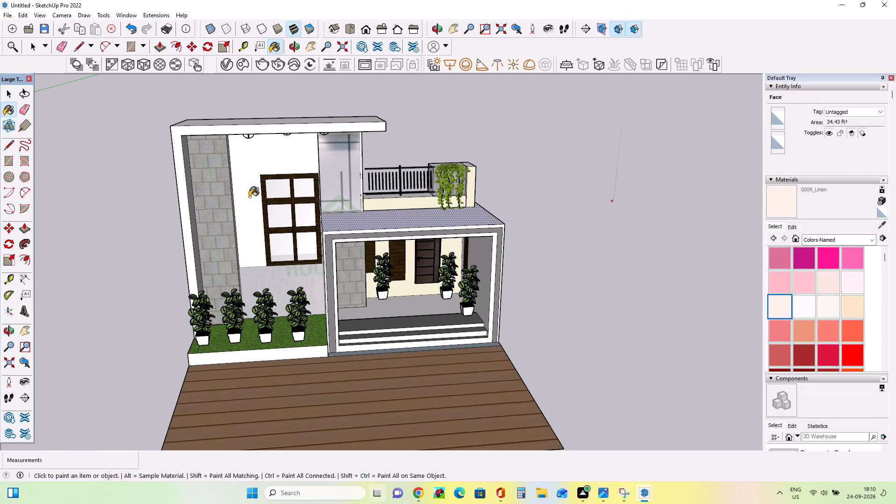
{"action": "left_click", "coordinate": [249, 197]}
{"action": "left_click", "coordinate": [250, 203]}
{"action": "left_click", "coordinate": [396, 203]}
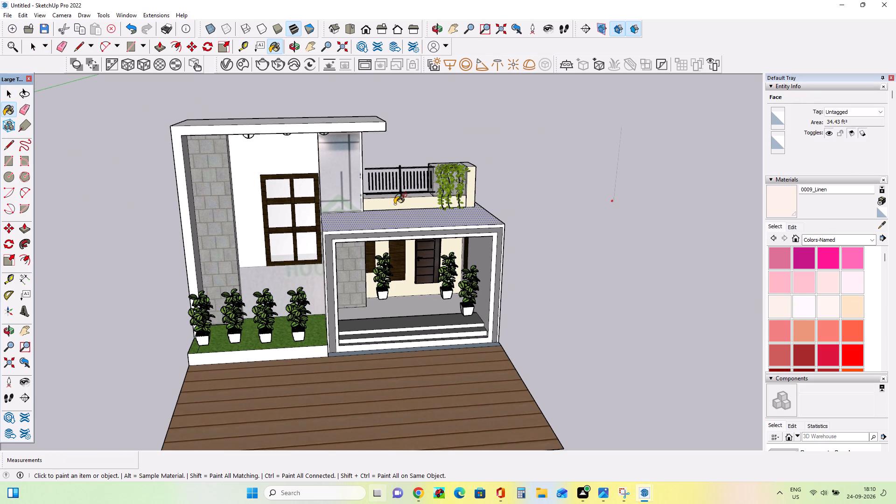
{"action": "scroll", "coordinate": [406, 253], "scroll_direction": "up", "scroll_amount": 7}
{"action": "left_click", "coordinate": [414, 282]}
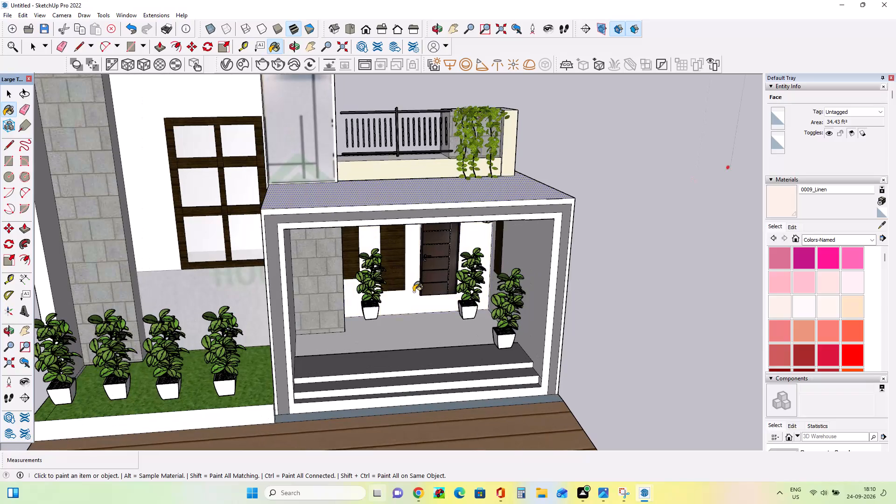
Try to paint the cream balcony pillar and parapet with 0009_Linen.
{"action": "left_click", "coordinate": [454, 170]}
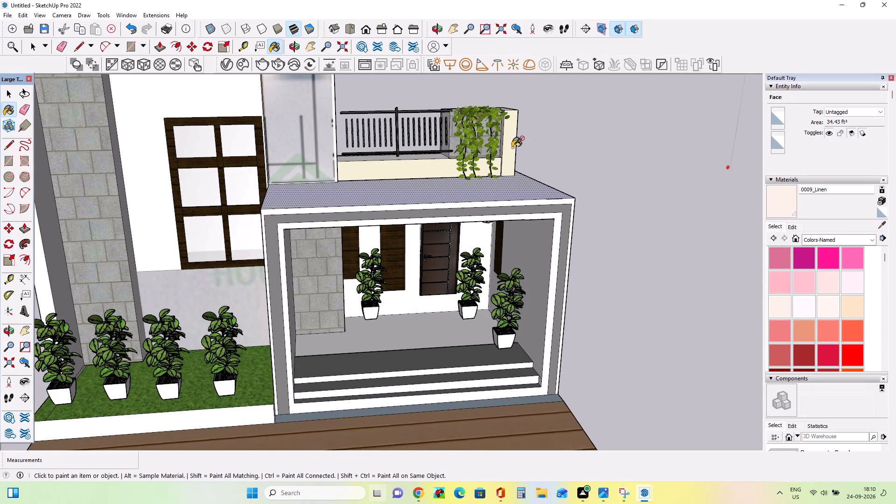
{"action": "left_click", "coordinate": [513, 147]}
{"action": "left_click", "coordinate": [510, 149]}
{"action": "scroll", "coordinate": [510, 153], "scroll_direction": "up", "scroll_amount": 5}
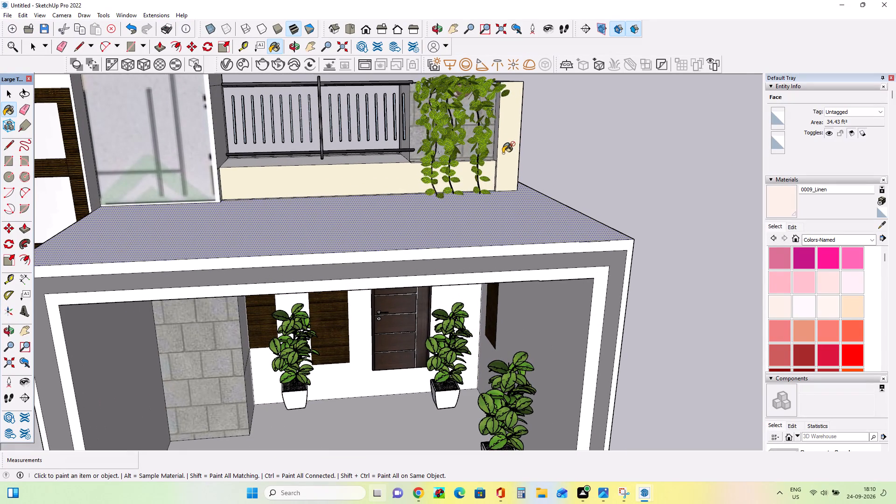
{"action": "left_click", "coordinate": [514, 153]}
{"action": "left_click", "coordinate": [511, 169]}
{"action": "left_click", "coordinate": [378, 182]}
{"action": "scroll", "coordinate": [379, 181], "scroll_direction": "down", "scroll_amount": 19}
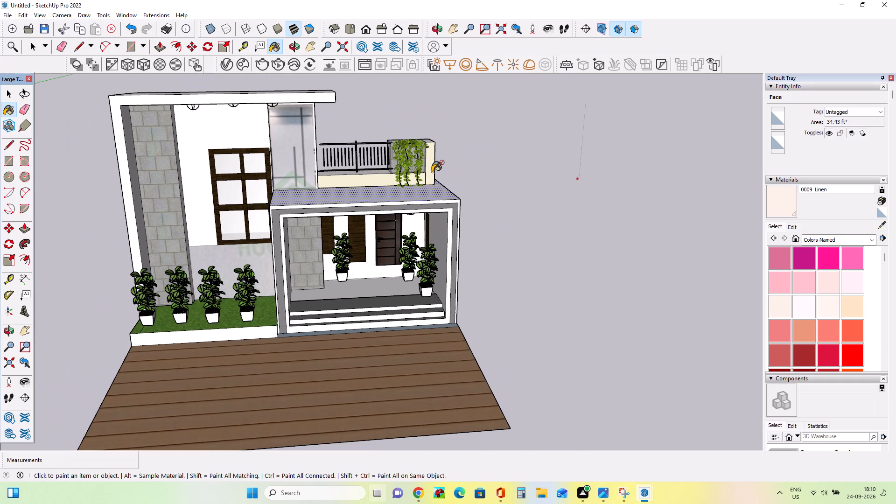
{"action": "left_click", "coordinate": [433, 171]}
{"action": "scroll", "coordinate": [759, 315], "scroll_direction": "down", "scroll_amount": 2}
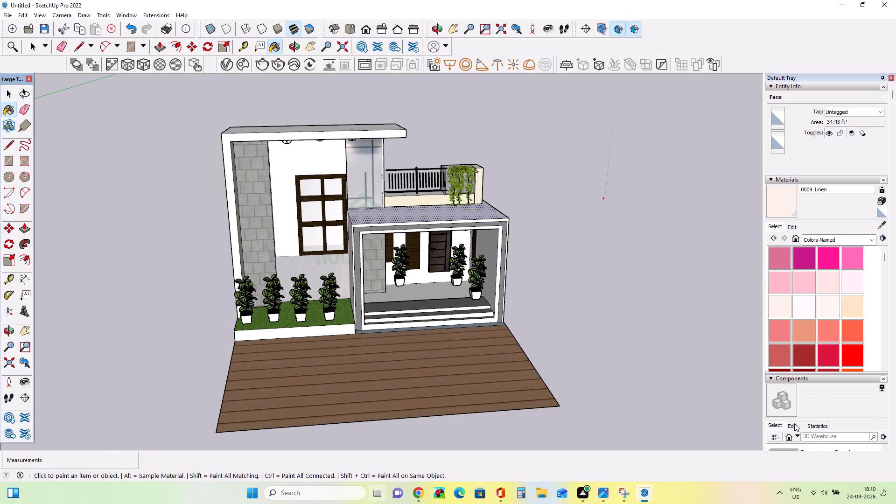
Create a new material starting from 0035_Tan, with its colour shifted on the colour wheel to a pale pinkish gray.
{"action": "left_click", "coordinate": [831, 311]}
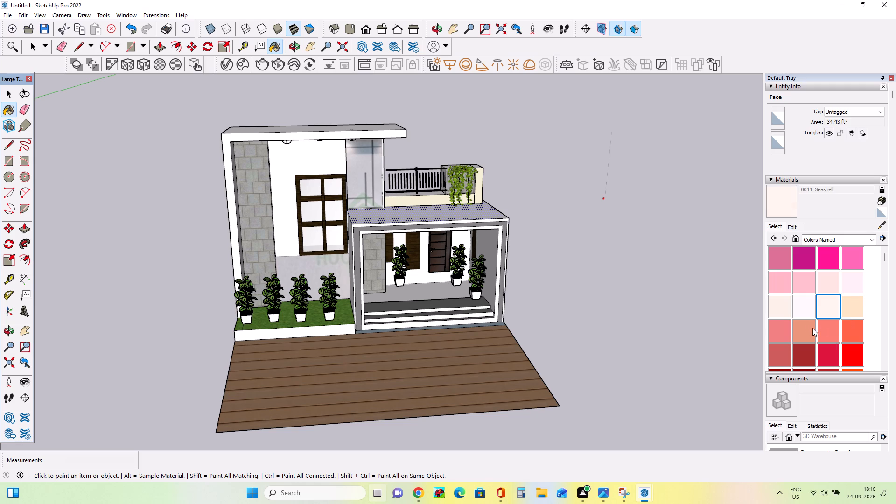
{"action": "scroll", "coordinate": [829, 322], "scroll_direction": "up", "scroll_amount": 3}
{"action": "scroll", "coordinate": [778, 319], "scroll_direction": "up", "scroll_amount": 2}
{"action": "scroll", "coordinate": [799, 322], "scroll_direction": "down", "scroll_amount": 2}
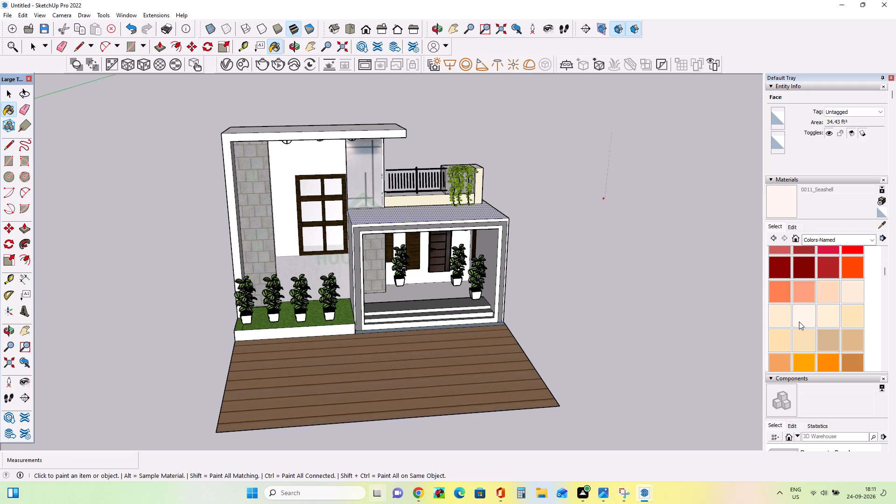
{"action": "left_click", "coordinate": [831, 344]}
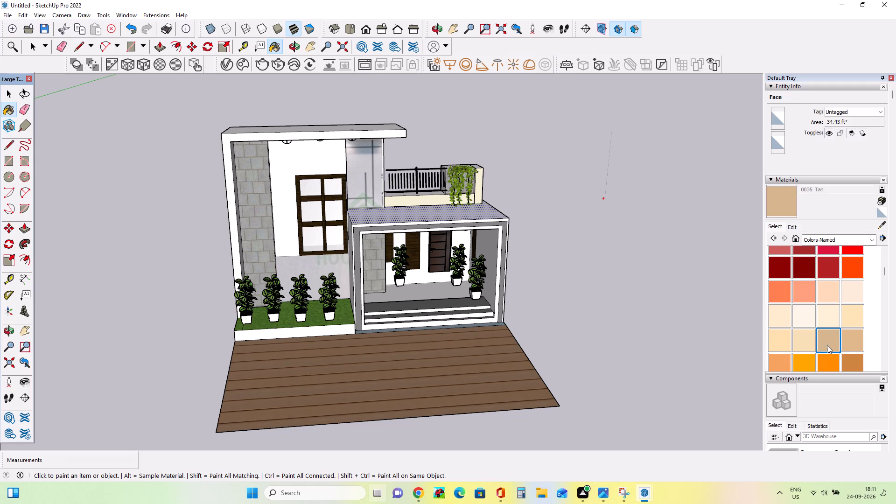
{"action": "left_click", "coordinate": [879, 204]}
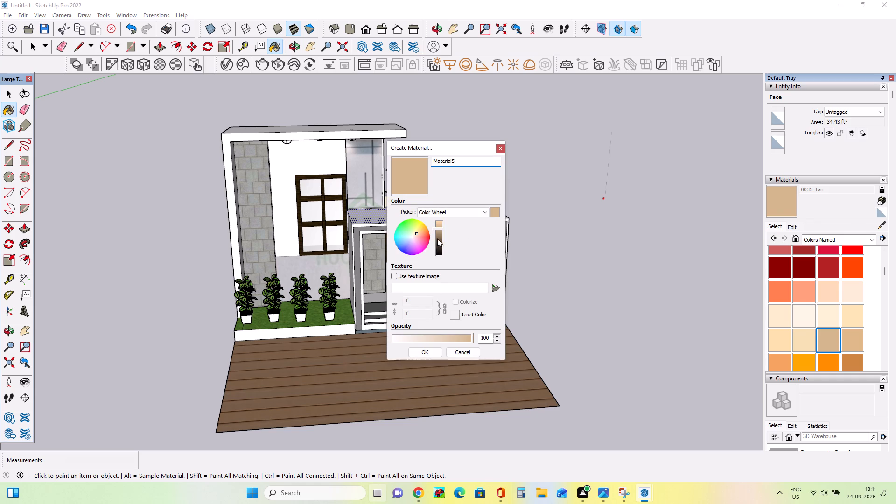
{"action": "left_click", "coordinate": [414, 235]}
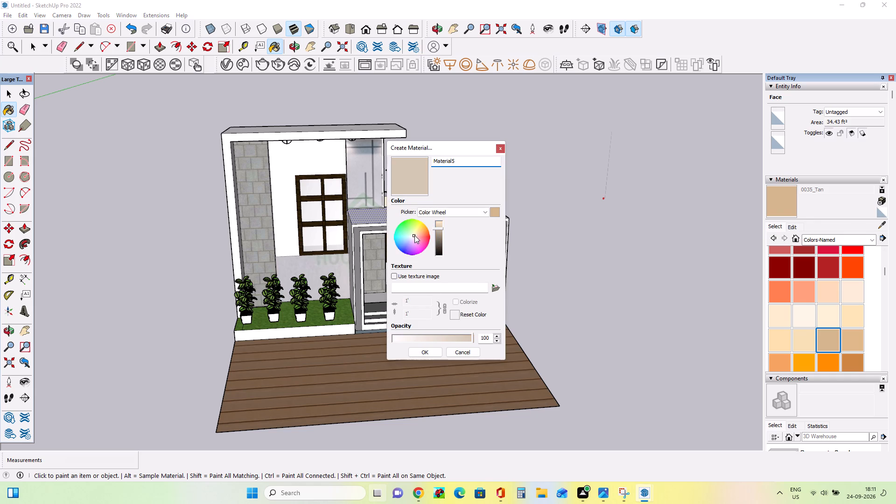
{"action": "left_click", "coordinate": [413, 237]}
{"action": "left_click", "coordinate": [425, 352]}
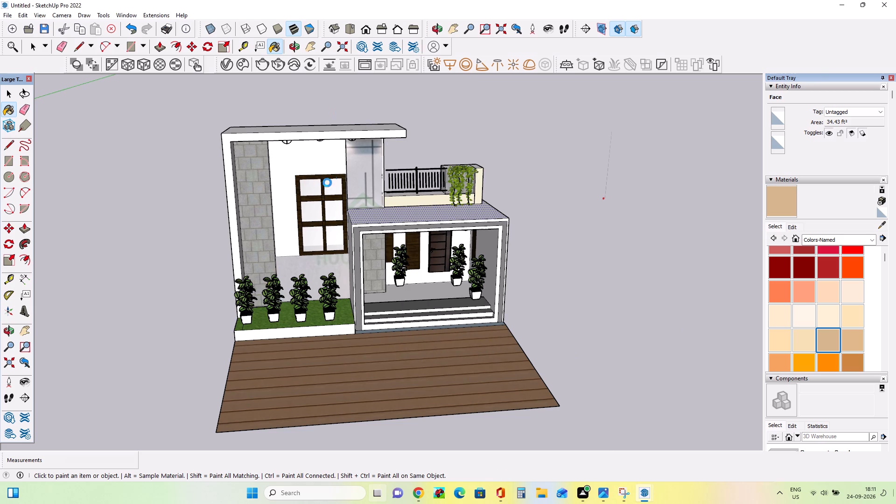
Paint the upper wall around the large window and the porch's back wall with the new pinkish gray material.
{"action": "left_click", "coordinate": [296, 170]}
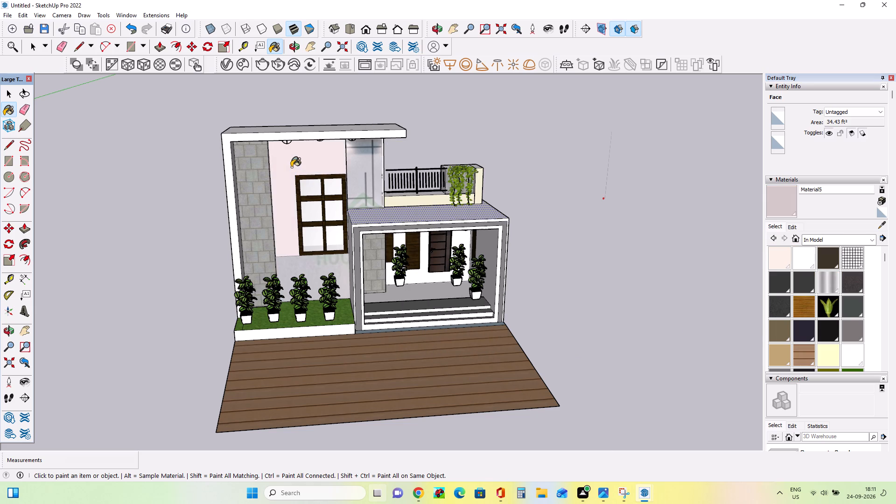
{"action": "left_click", "coordinate": [424, 273]}
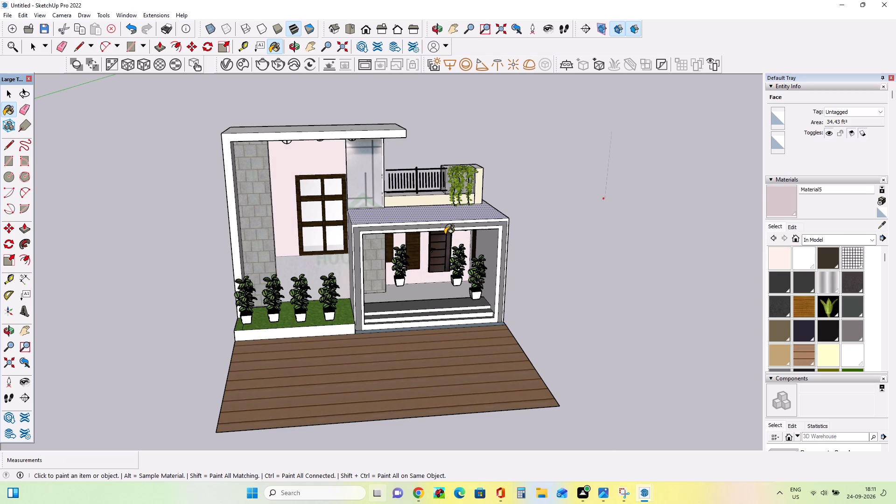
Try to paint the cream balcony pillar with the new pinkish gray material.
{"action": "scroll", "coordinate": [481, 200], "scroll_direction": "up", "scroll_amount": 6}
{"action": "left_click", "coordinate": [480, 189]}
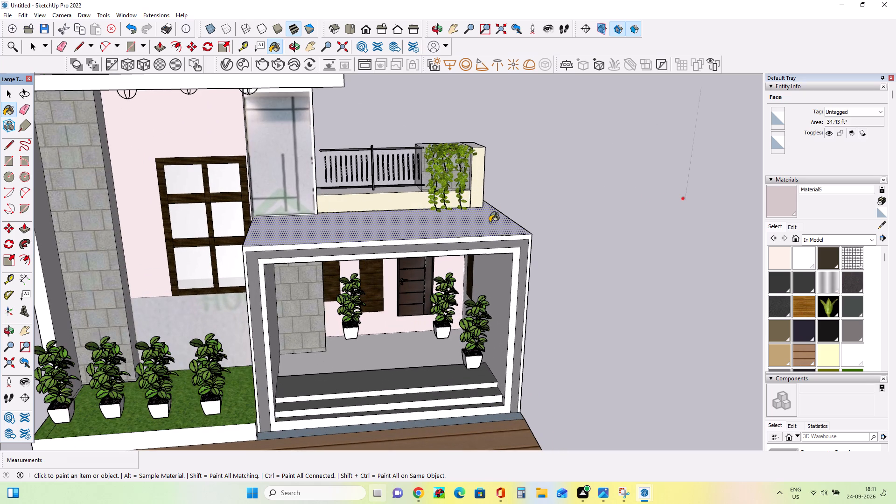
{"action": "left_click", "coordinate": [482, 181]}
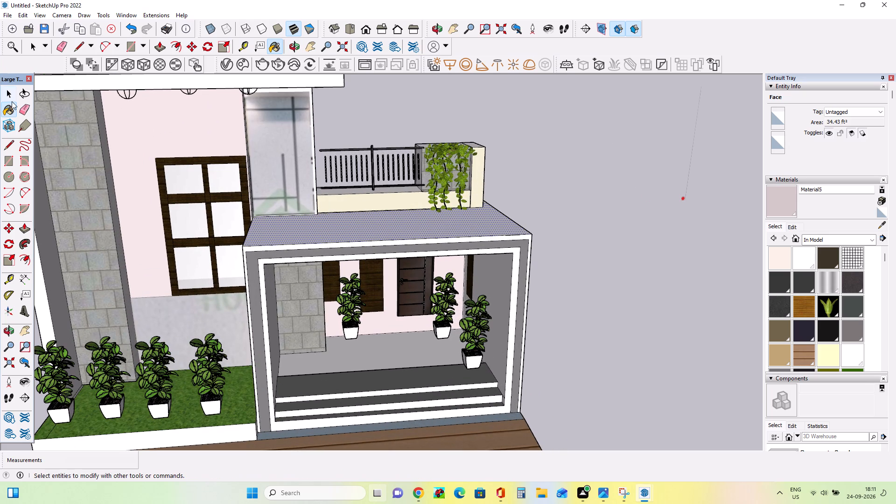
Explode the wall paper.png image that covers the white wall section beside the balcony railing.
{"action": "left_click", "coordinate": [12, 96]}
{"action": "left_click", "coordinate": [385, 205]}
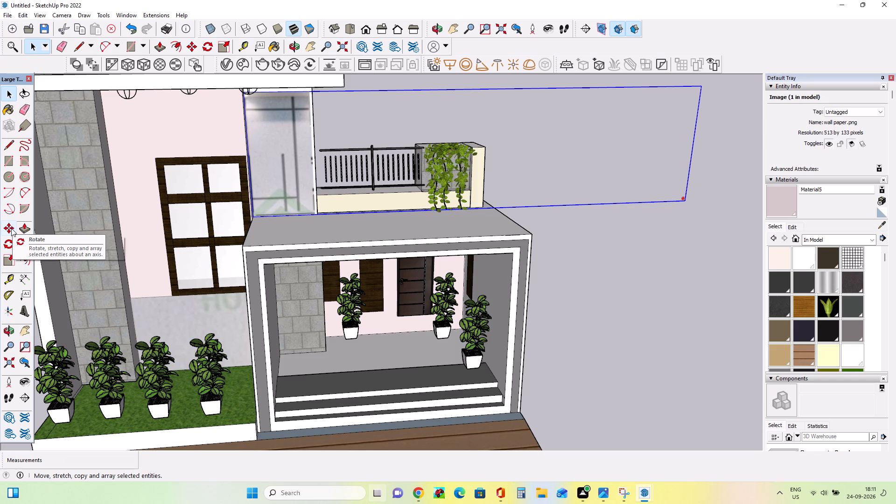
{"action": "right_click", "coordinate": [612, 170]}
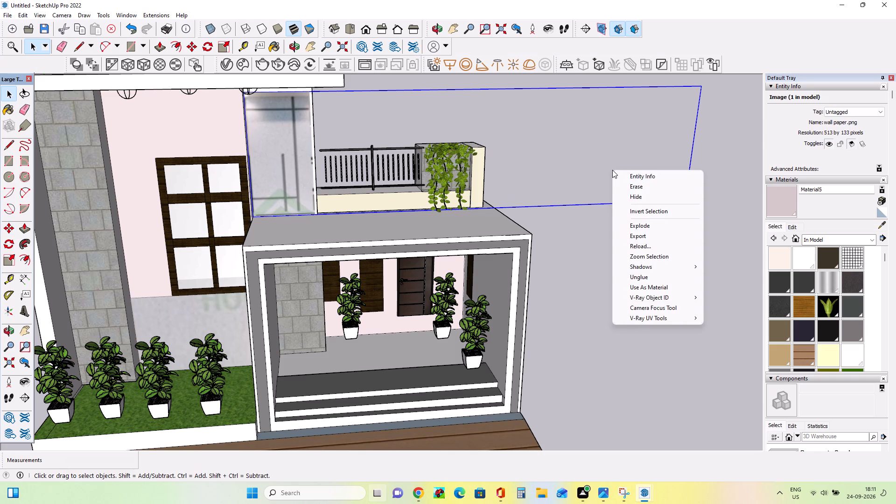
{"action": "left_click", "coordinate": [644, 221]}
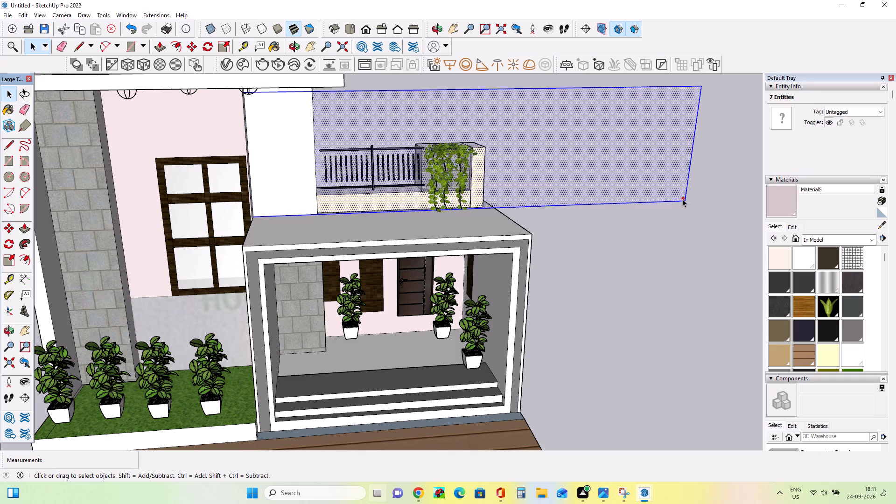
Examine the exploded image's face and the small red mark at its outer lower corner.
{"action": "left_click", "coordinate": [683, 199]}
{"action": "scroll", "coordinate": [683, 201], "scroll_direction": "up", "scroll_amount": 1}
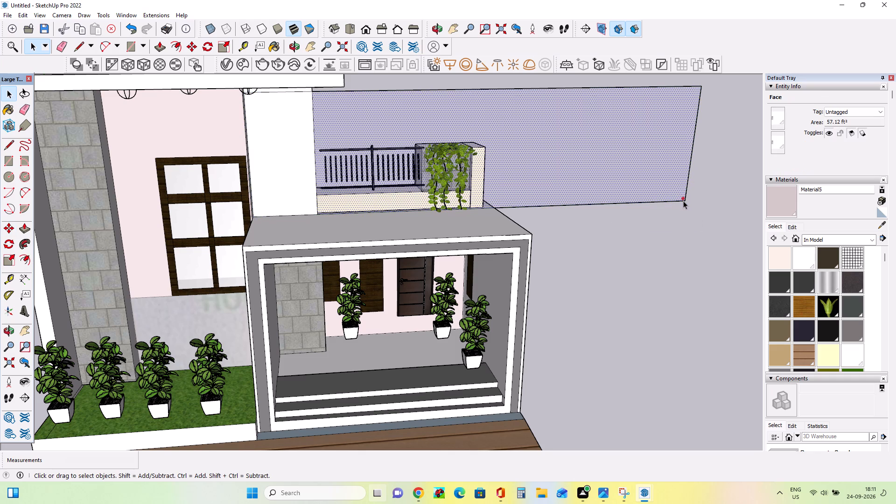
{"action": "scroll", "coordinate": [683, 201], "scroll_direction": "up", "scroll_amount": 2}
{"action": "left_click", "coordinate": [682, 195]}
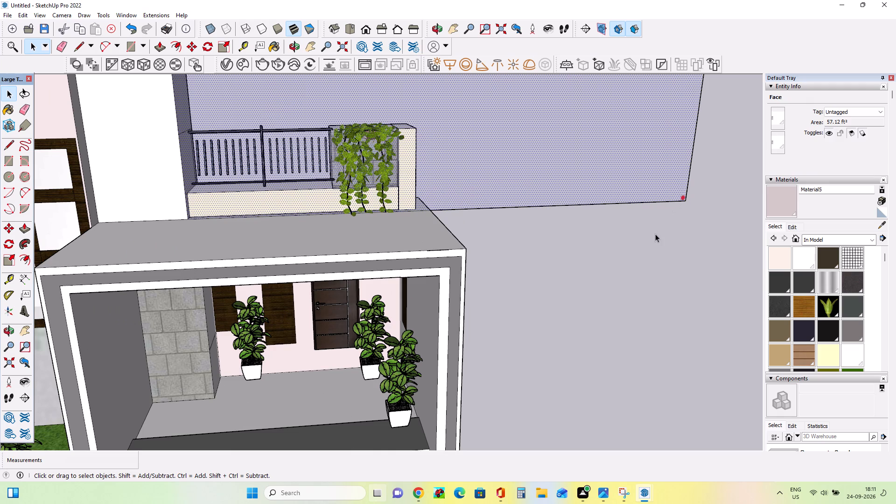
{"action": "left_click", "coordinate": [655, 234]}
{"action": "left_click", "coordinate": [601, 255]}
{"action": "scroll", "coordinate": [629, 238], "scroll_direction": "down", "scroll_amount": 4}
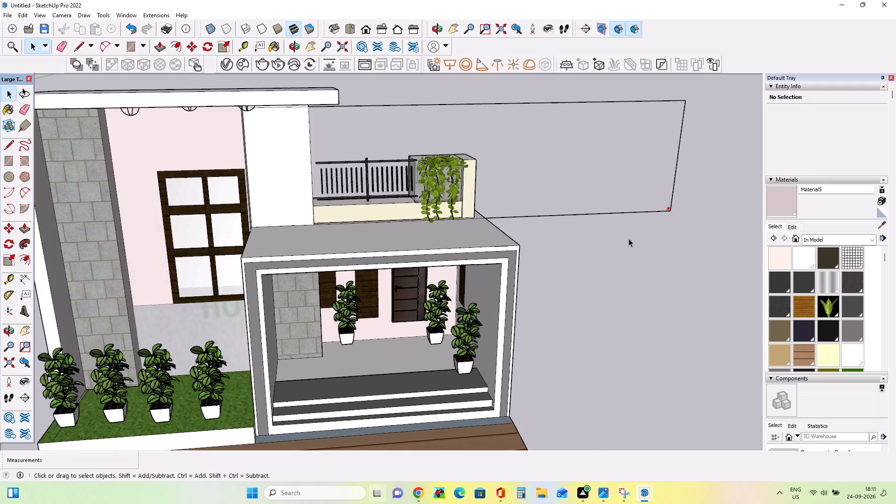
{"action": "scroll", "coordinate": [629, 238], "scroll_direction": "down", "scroll_amount": 2}
{"action": "left_click", "coordinate": [609, 198]}
{"action": "left_click", "coordinate": [631, 250]}
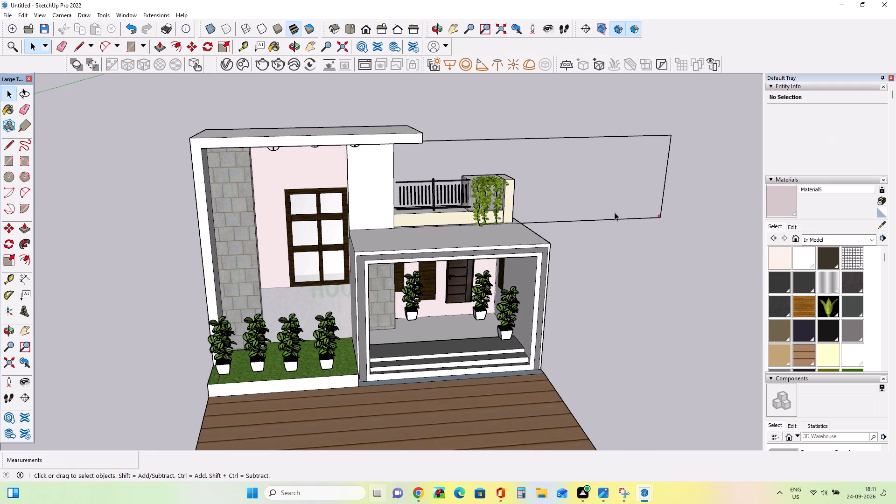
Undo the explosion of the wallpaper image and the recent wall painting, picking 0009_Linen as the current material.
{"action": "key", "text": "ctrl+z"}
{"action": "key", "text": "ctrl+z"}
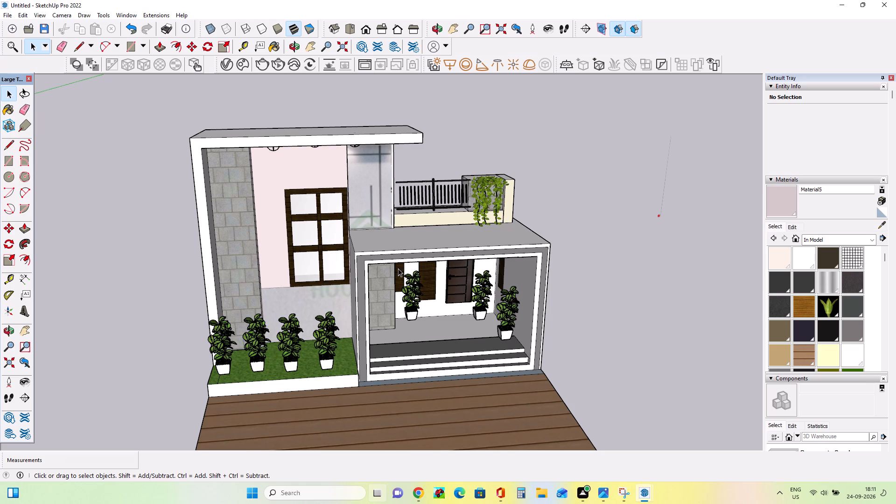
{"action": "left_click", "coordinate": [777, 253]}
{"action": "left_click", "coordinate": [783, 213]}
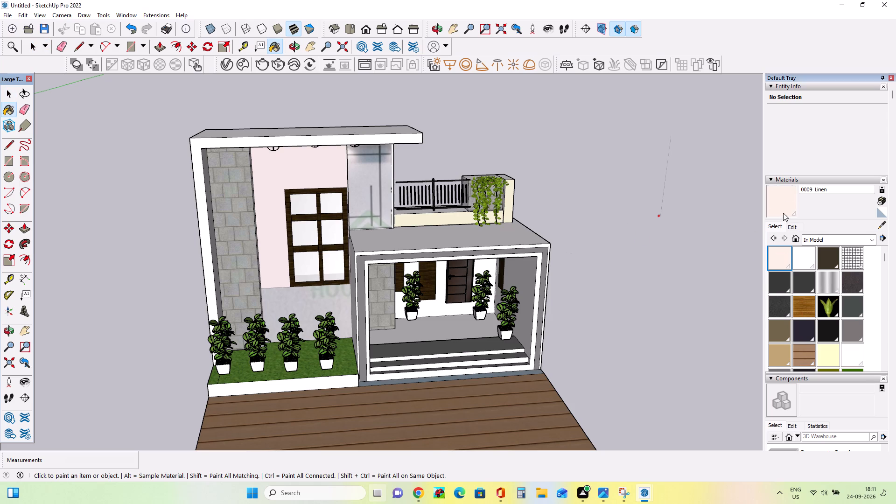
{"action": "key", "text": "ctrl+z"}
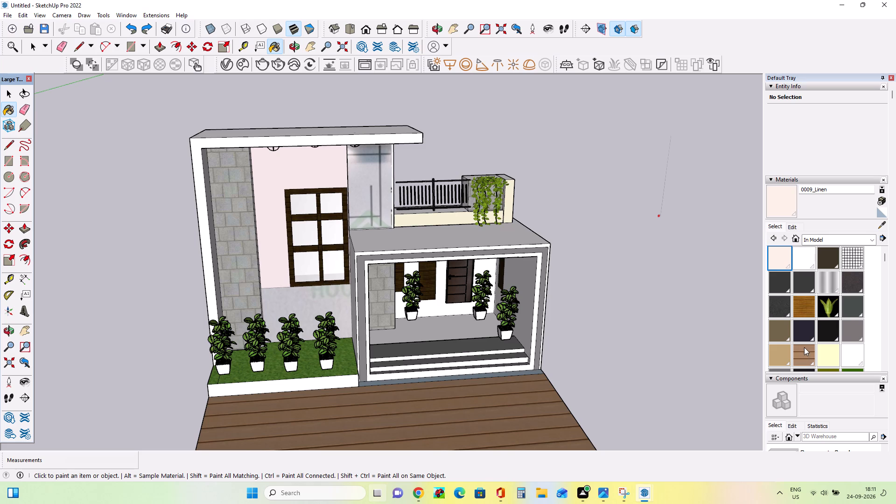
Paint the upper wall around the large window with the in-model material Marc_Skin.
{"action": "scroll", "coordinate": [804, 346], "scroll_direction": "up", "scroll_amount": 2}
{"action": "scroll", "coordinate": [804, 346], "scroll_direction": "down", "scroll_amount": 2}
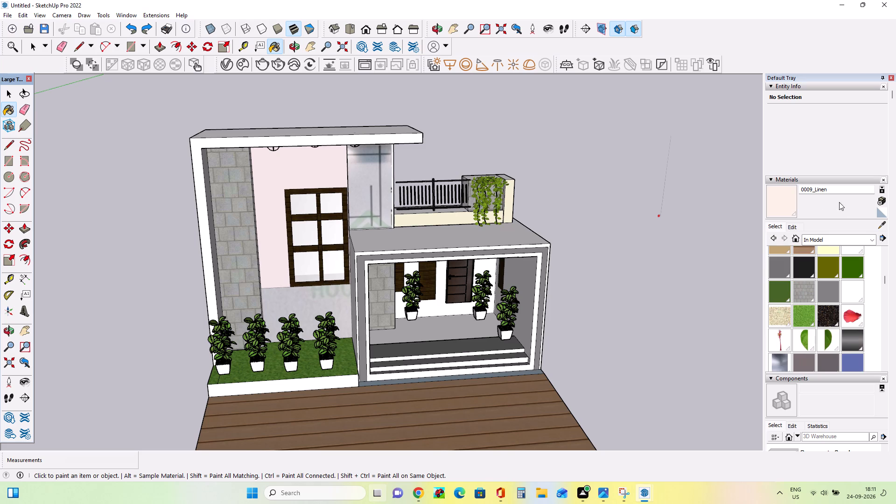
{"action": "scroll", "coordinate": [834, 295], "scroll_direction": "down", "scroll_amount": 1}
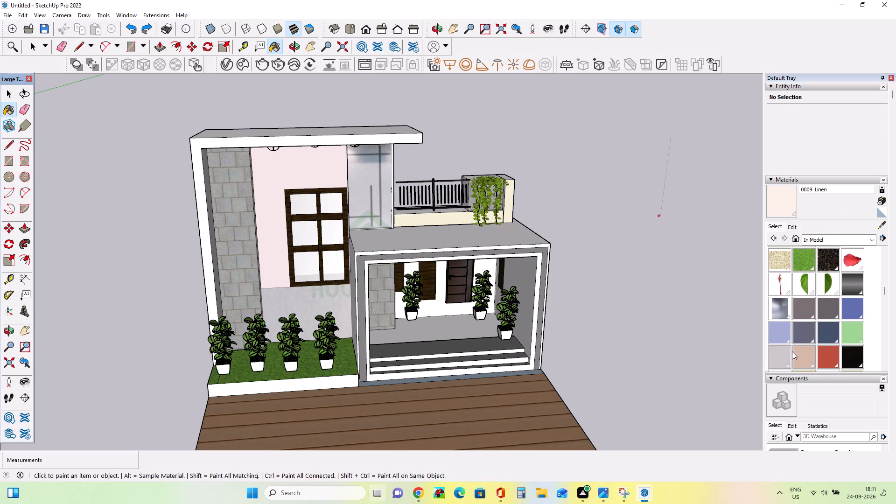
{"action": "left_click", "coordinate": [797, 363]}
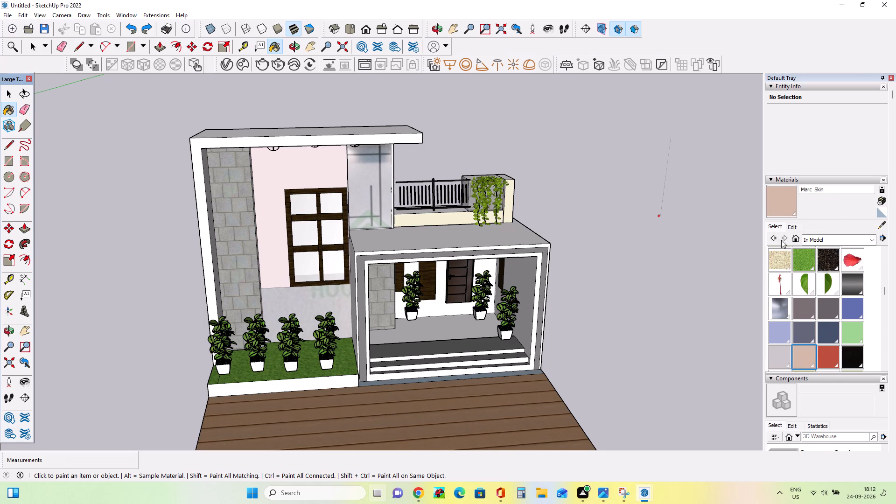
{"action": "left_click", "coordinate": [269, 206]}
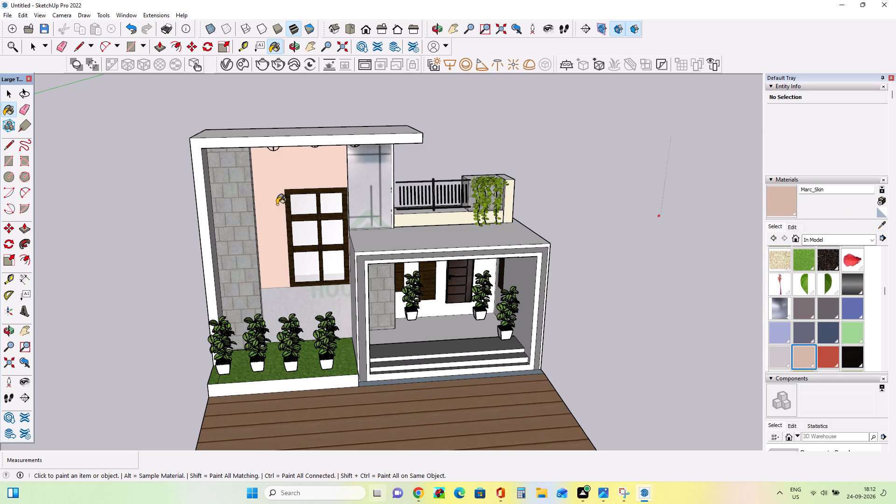
Create a new material starting from Marc_Skin, with its colour shifted near the colour wheel's centre to a pale pinkish gray.
{"action": "left_click", "coordinate": [882, 199]}
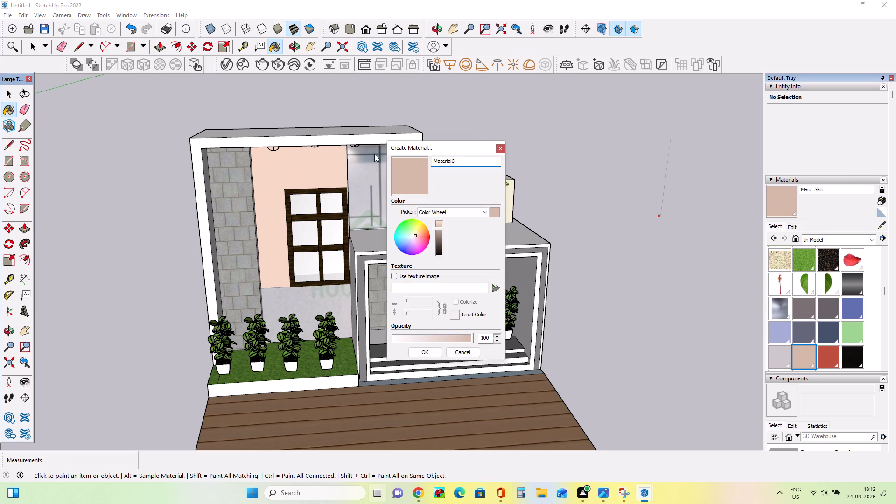
{"action": "left_click", "coordinate": [413, 237]}
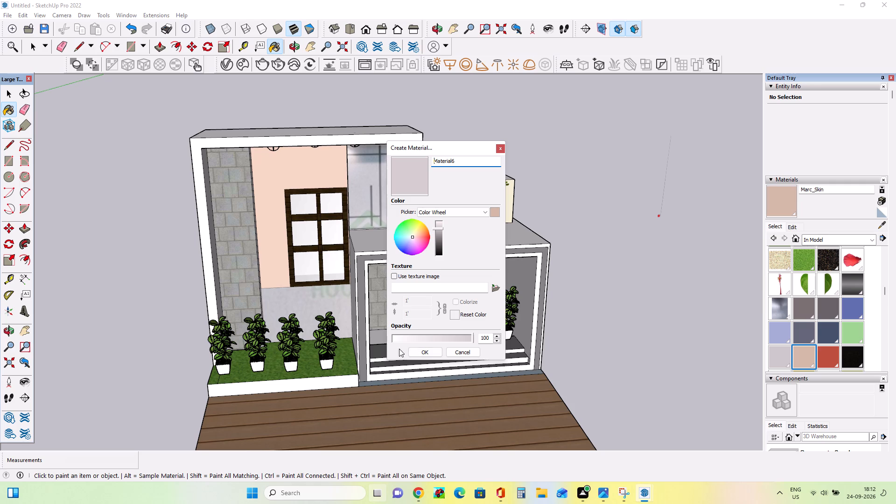
{"action": "left_click", "coordinate": [420, 353]}
Paint the upper wall around the large window and the porch's back wall with the new pale pinkish gray material.
{"action": "left_click", "coordinate": [281, 217]}
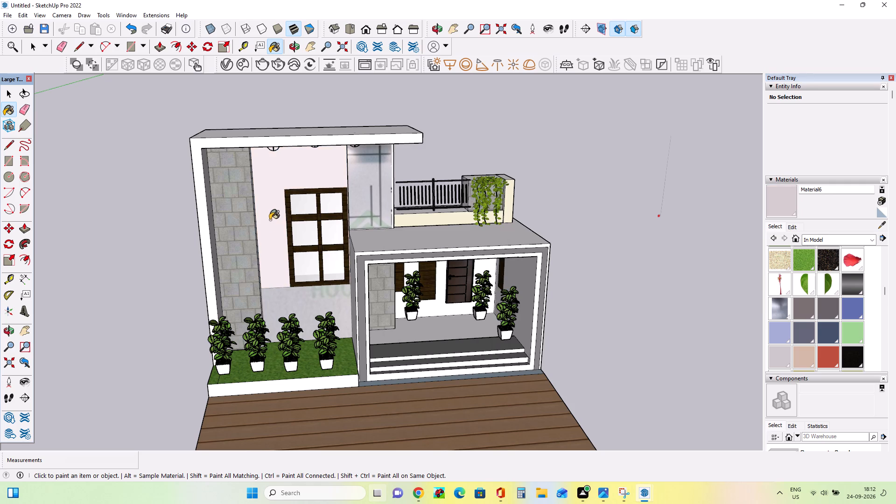
{"action": "left_click", "coordinate": [450, 218]}
{"action": "left_click", "coordinate": [441, 315]}
{"action": "scroll", "coordinate": [430, 310], "scroll_direction": "down", "scroll_amount": 3}
{"action": "middle_click_drag", "start_coordinate": [436, 324], "coordinate": [441, 296]}
{"action": "scroll", "coordinate": [441, 296], "scroll_direction": "up", "scroll_amount": 2}
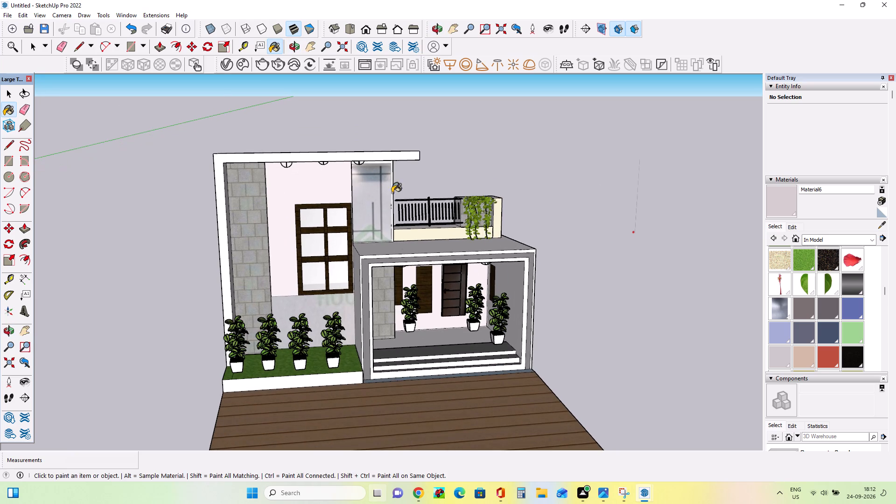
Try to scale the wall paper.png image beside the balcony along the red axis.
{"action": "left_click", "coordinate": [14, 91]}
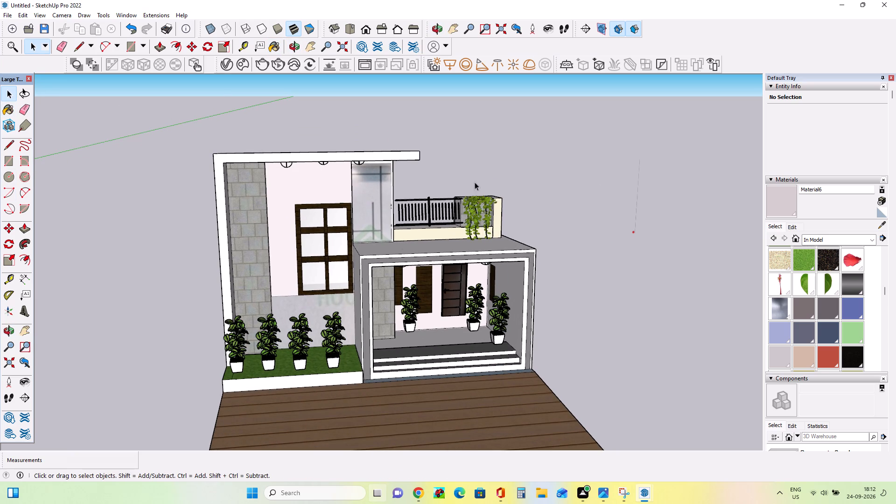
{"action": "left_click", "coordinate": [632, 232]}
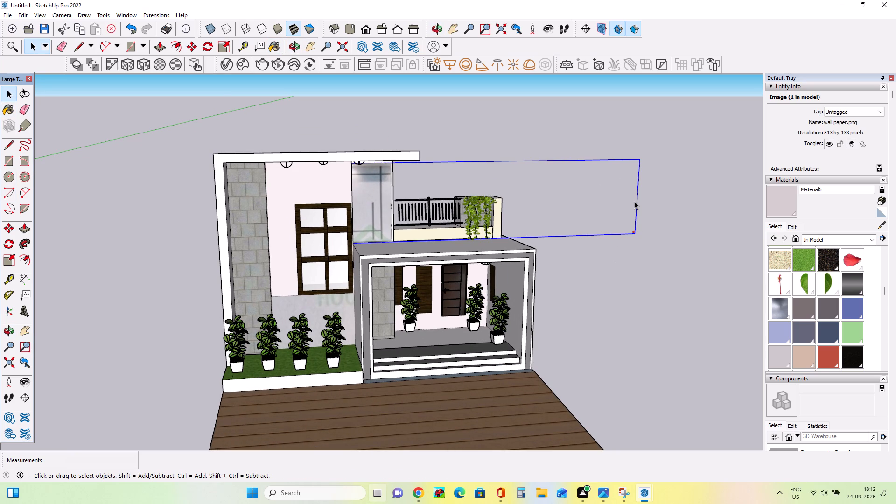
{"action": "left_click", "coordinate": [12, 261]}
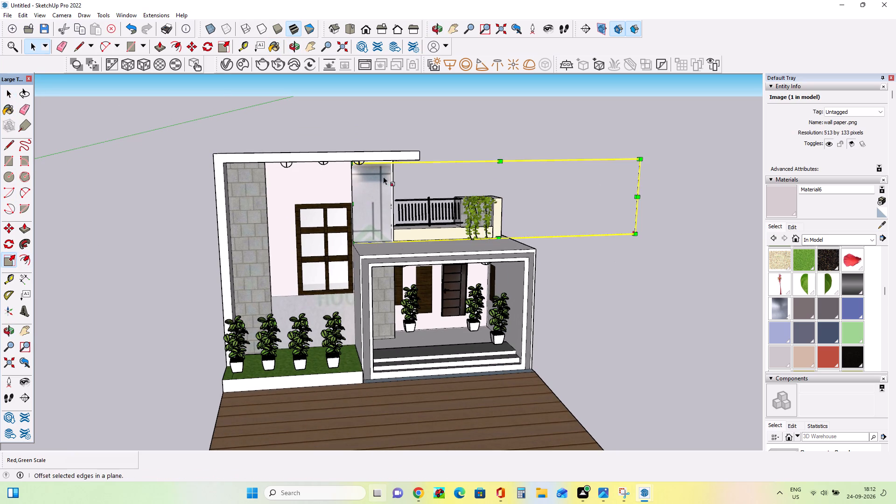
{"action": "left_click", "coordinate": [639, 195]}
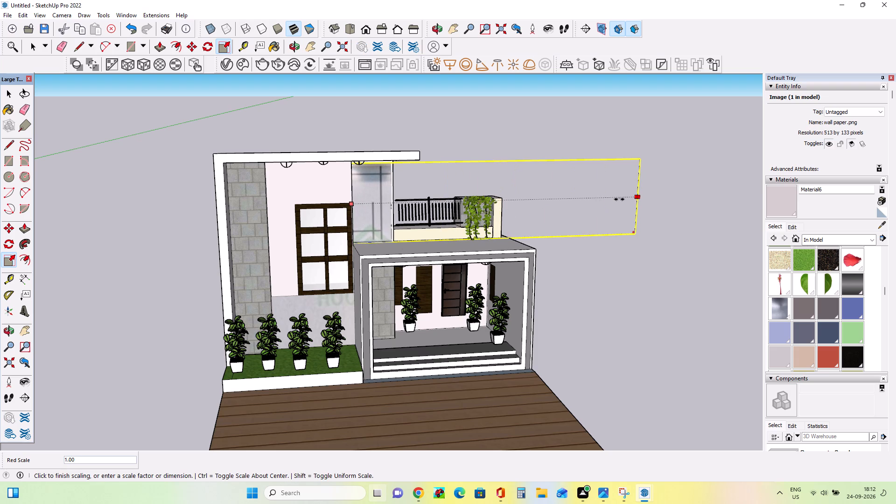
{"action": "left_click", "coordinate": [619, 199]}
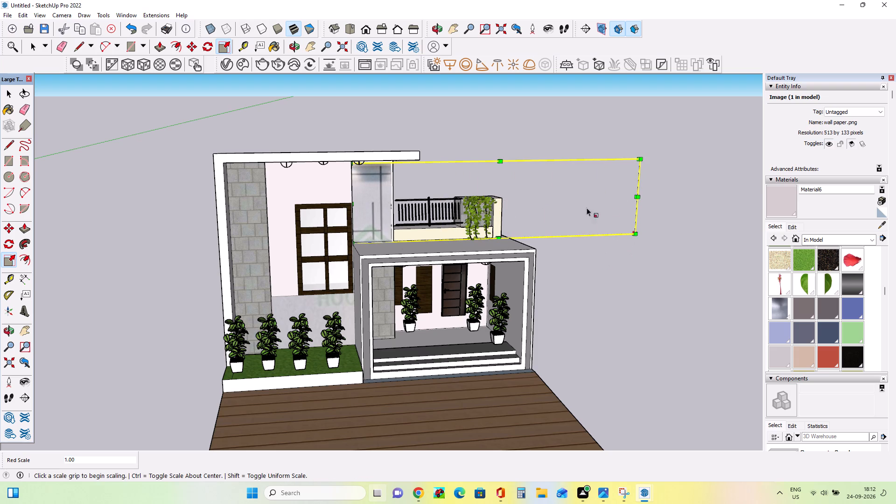
Explode the wall paper.png image into separate faces and edges.
{"action": "right_click", "coordinate": [579, 208]}
{"action": "left_click", "coordinate": [624, 258]}
{"action": "left_click", "coordinate": [624, 265]}
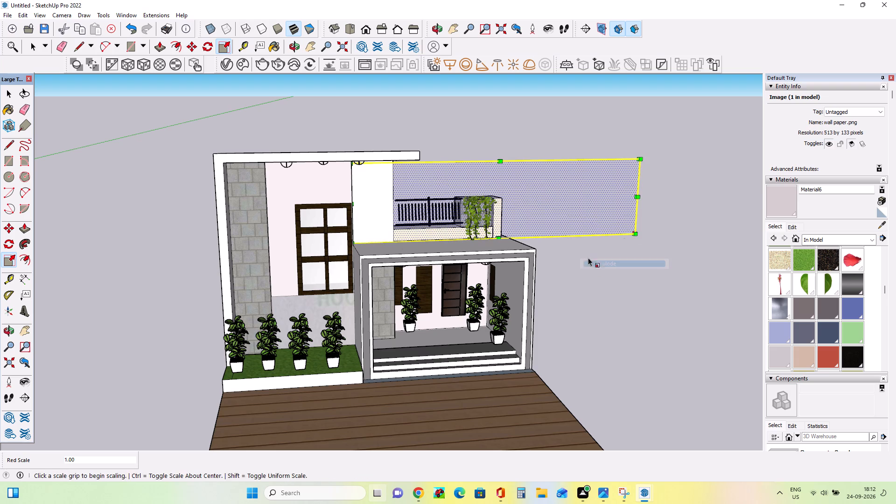
Examine the exploded image's outer corner around the red mark and the options available for its geometry.
{"action": "scroll", "coordinate": [638, 234], "scroll_direction": "up", "scroll_amount": 13}
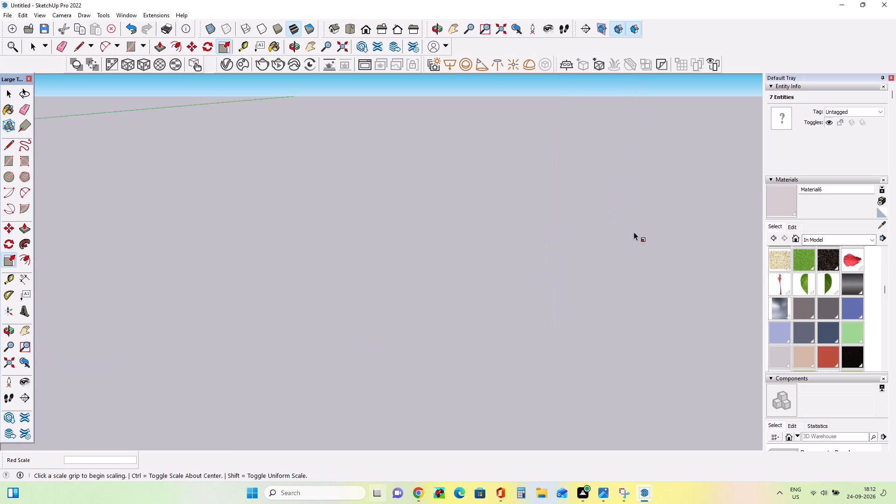
{"action": "scroll", "coordinate": [634, 232], "scroll_direction": "up", "scroll_amount": 4}
{"action": "scroll", "coordinate": [632, 235], "scroll_direction": "down", "scroll_amount": 8}
{"action": "scroll", "coordinate": [633, 237], "scroll_direction": "up", "scroll_amount": 5}
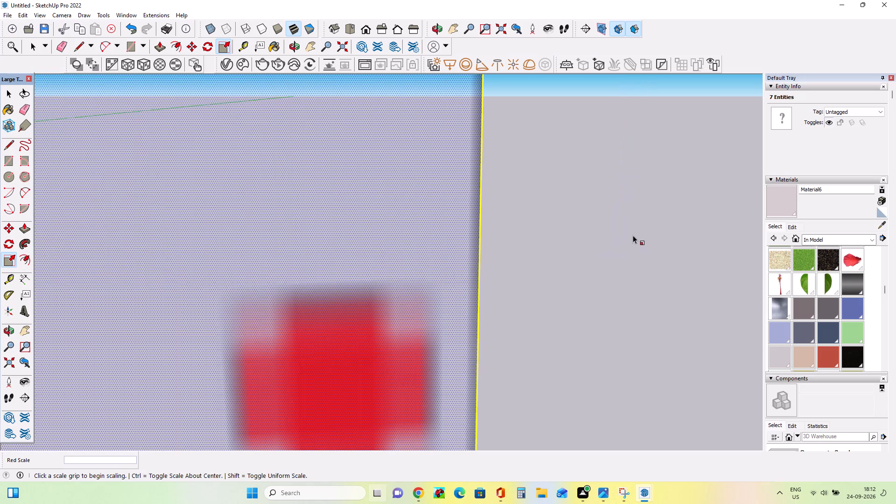
{"action": "right_click", "coordinate": [399, 311]}
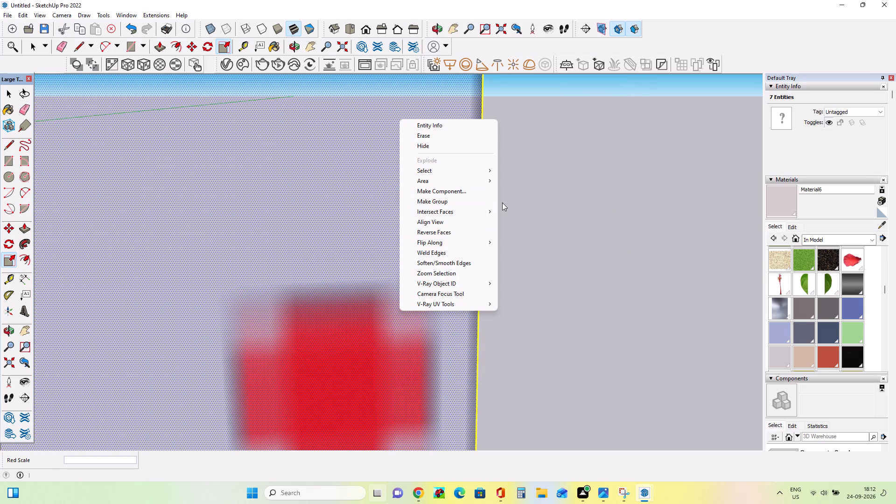
{"action": "left_click", "coordinate": [545, 190]}
{"action": "left_click", "coordinate": [379, 338]}
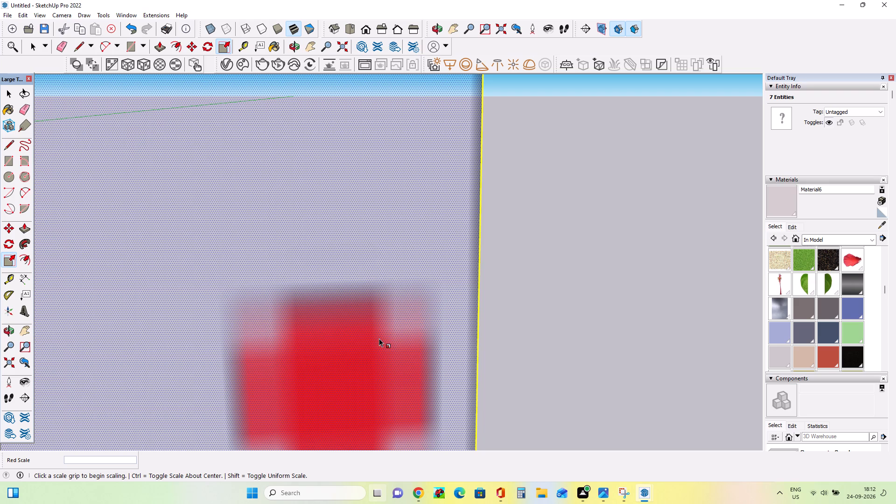
{"action": "right_click", "coordinate": [383, 322]}
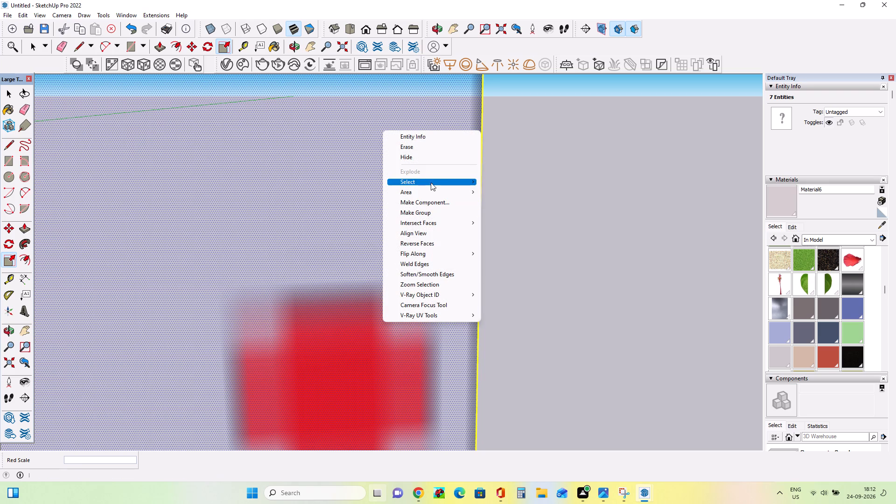
{"action": "left_click", "coordinate": [553, 197]}
{"action": "scroll", "coordinate": [554, 223], "scroll_direction": "down", "scroll_amount": 6}
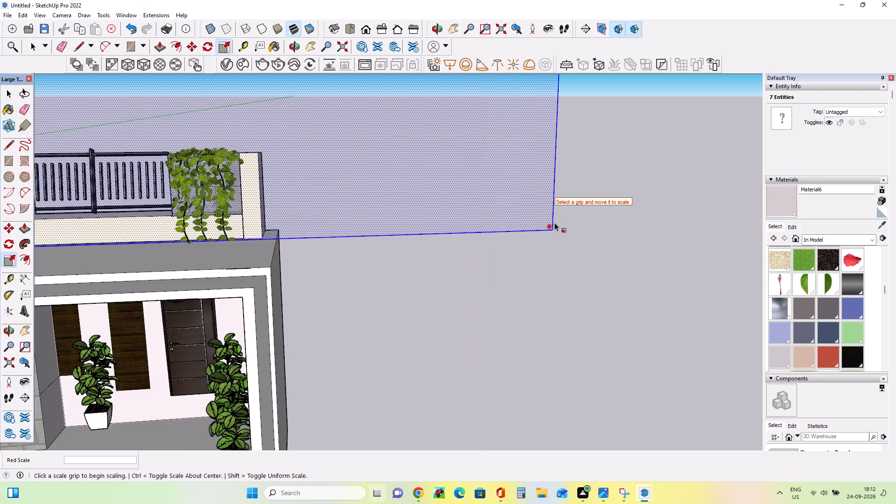
{"action": "scroll", "coordinate": [554, 223], "scroll_direction": "down", "scroll_amount": 13}
{"action": "scroll", "coordinate": [303, 154], "scroll_direction": "down", "scroll_amount": 3}
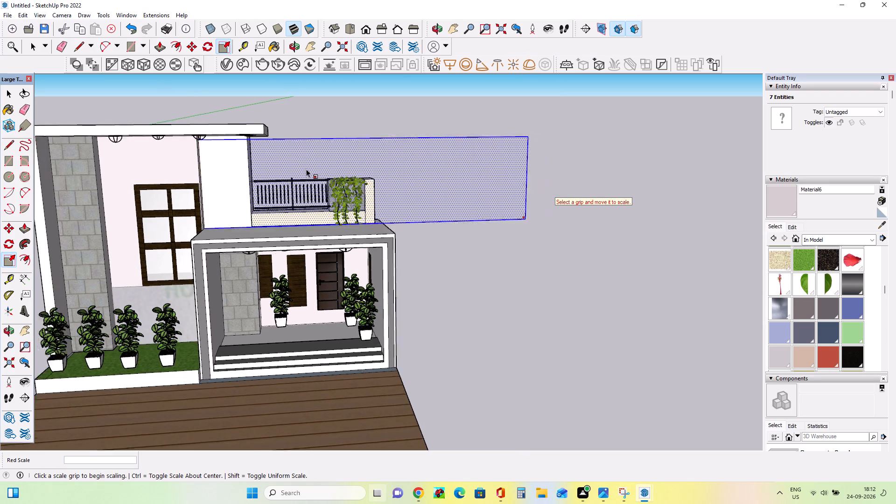
{"action": "scroll", "coordinate": [307, 170], "scroll_direction": "down", "scroll_amount": 3}
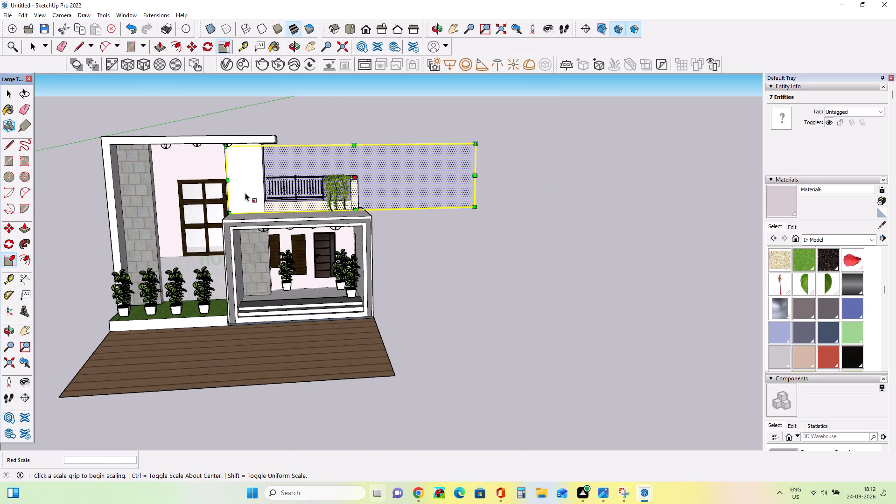
Undo the explosion of the wall paper.png image.
{"action": "key", "text": "ctrl+z"}
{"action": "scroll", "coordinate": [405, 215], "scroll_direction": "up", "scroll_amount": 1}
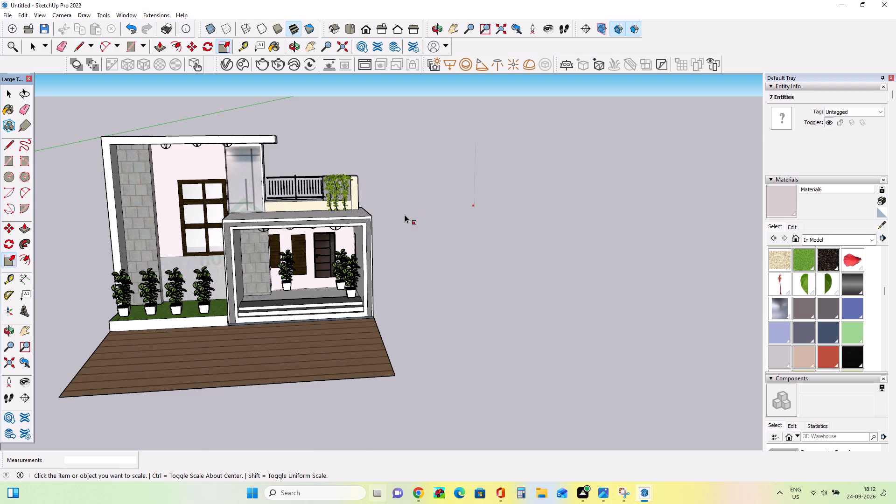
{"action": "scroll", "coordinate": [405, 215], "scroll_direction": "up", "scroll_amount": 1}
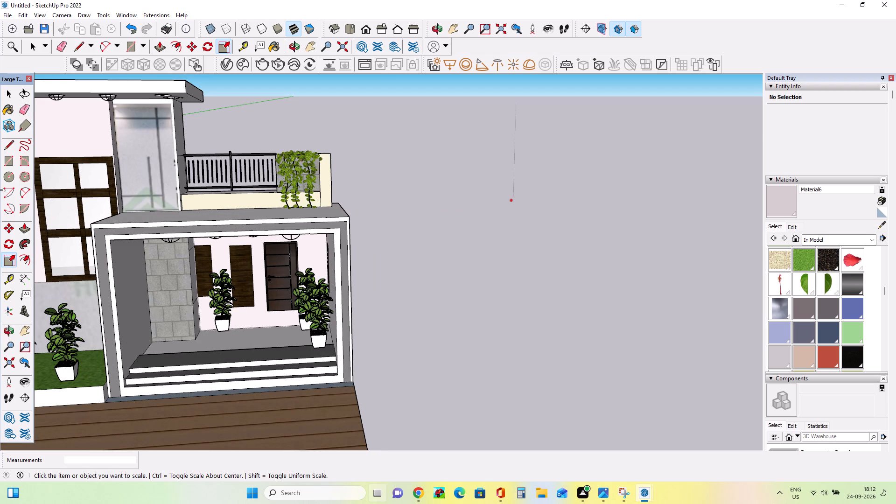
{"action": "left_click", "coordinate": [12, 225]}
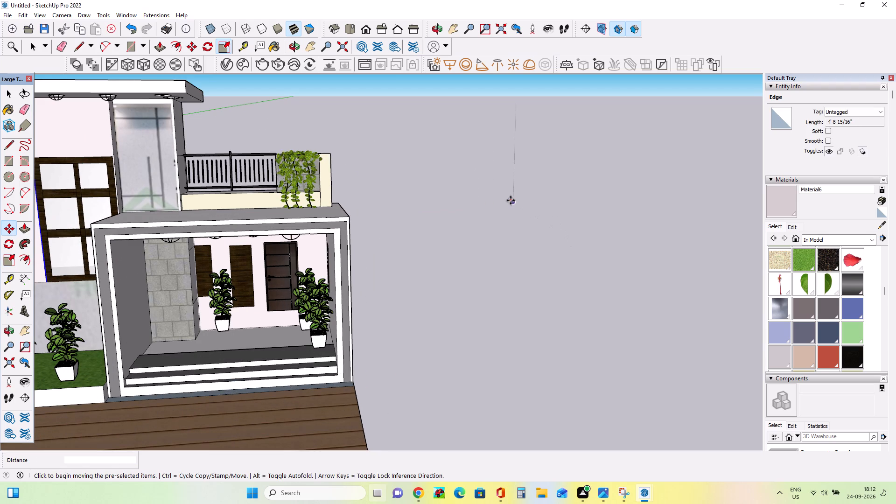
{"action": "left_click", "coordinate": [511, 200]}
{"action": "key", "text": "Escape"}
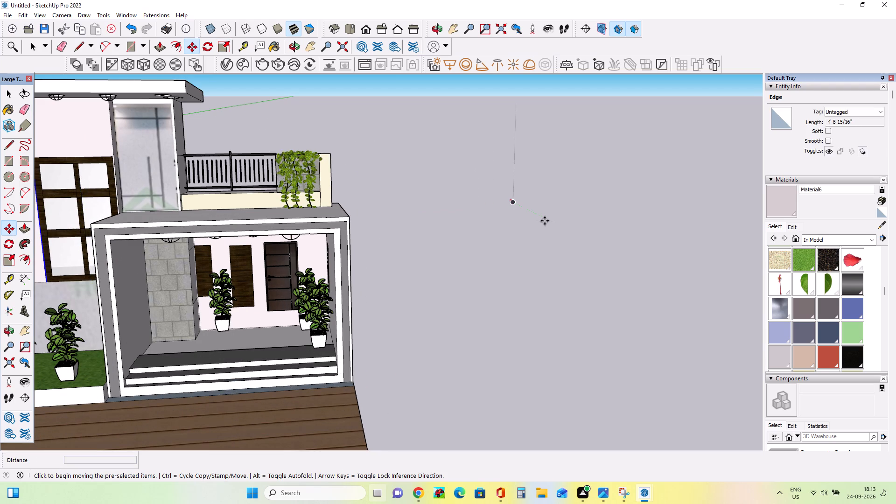
Move the wall paper.png image by its outer lower corner about 4' 1 13/16" downward, clear of the balcony parapet.
{"action": "left_click", "coordinate": [10, 93]}
{"action": "left_click", "coordinate": [513, 200]}
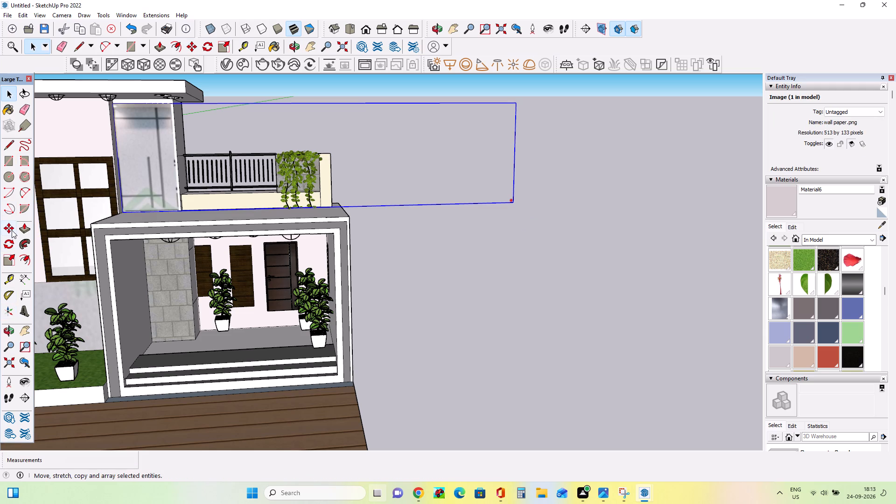
{"action": "left_click", "coordinate": [11, 230]}
{"action": "left_click", "coordinate": [513, 202]}
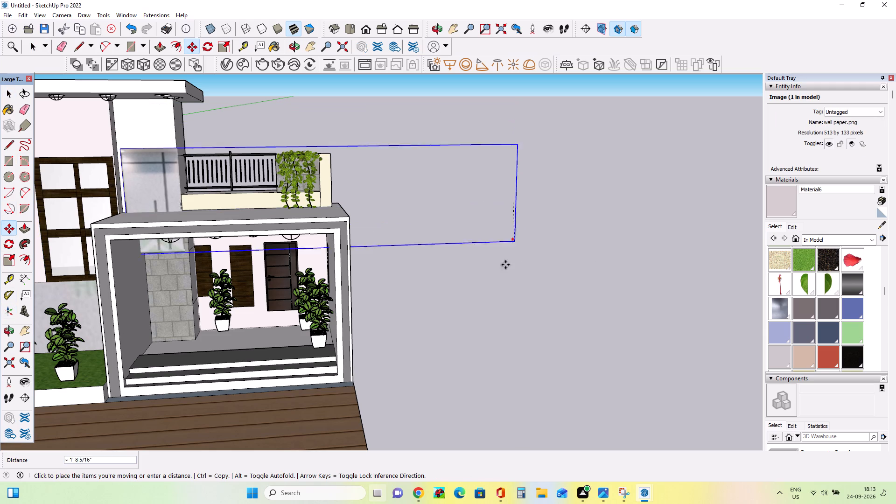
{"action": "left_click", "coordinate": [482, 293]}
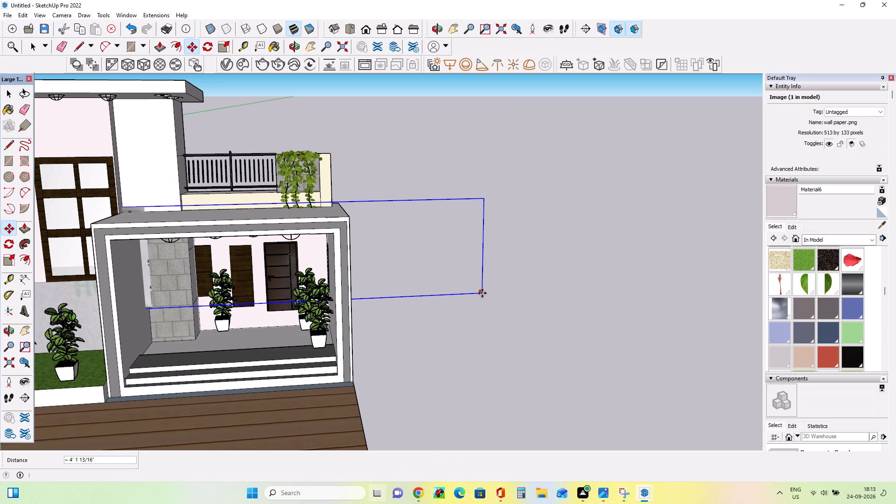
Paint the balcony's low parapet and its end post with the pale pinkish gray Material6.
{"action": "left_click", "coordinate": [784, 187]}
{"action": "left_click", "coordinate": [265, 196]}
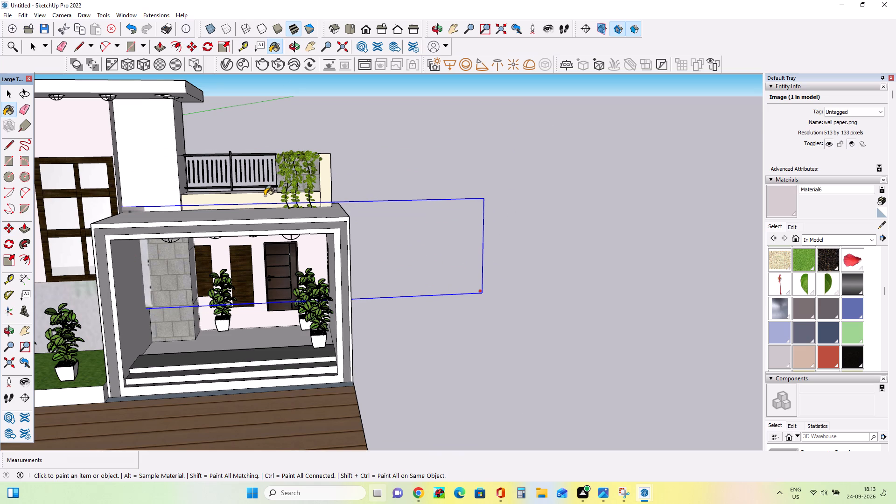
{"action": "left_click", "coordinate": [324, 182]}
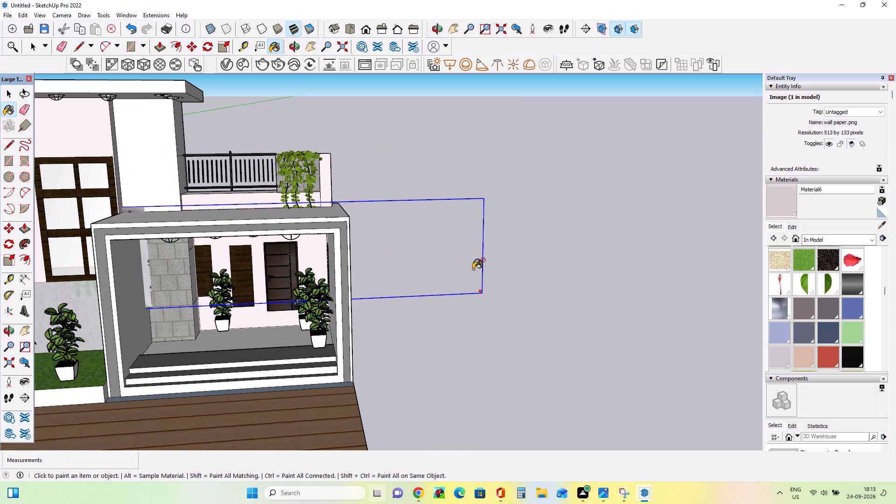
Move the wall paper.png image back up about 4' 3 3/16" over the wall beside the balcony and deselect it.
{"action": "left_click", "coordinate": [9, 230]}
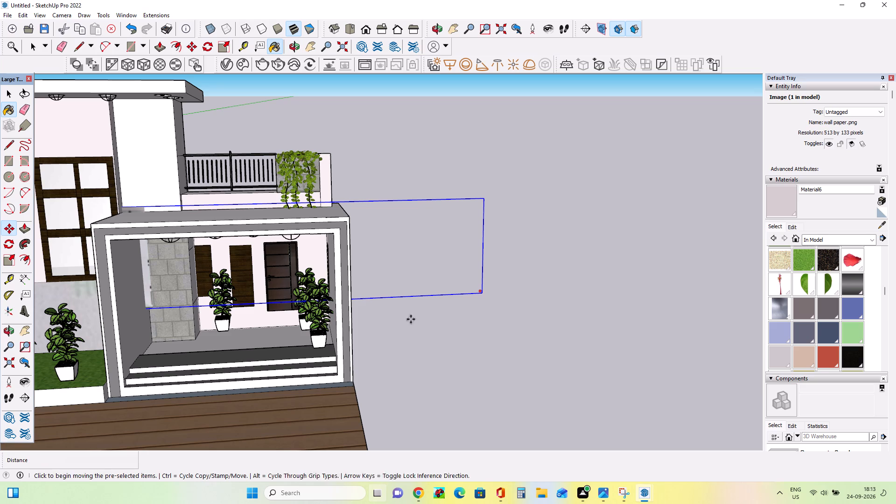
{"action": "left_click", "coordinate": [483, 295]}
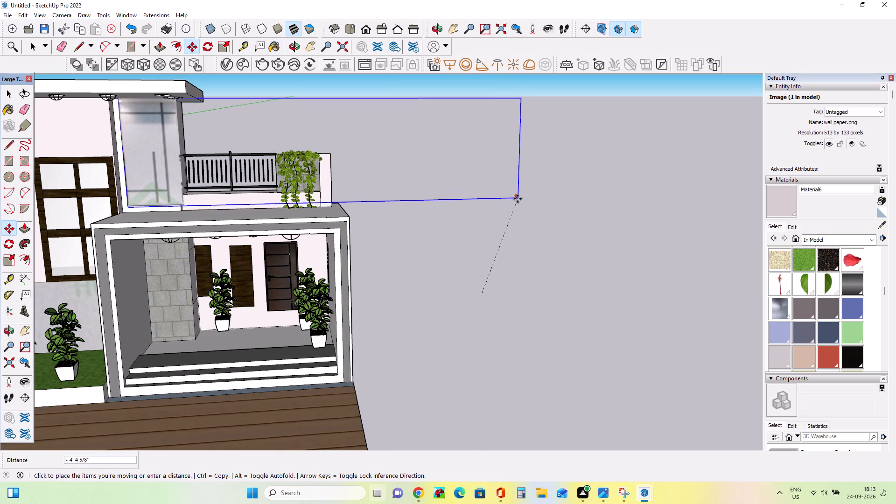
{"action": "left_click", "coordinate": [515, 200]}
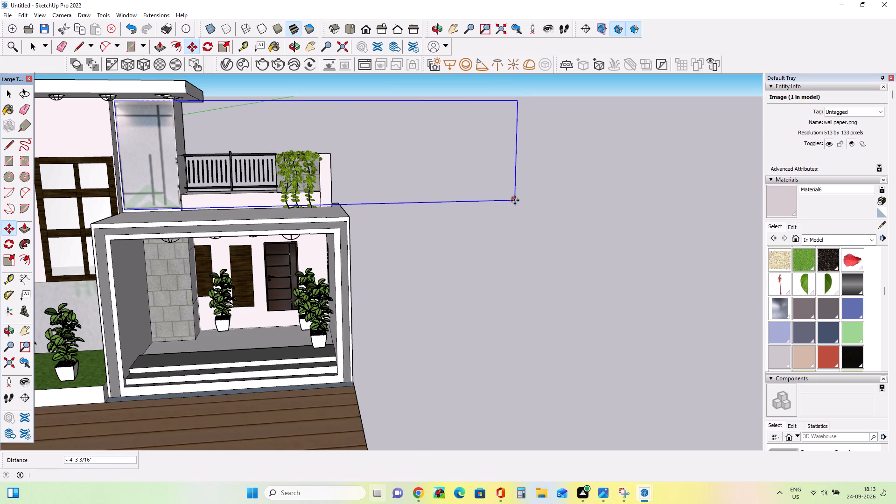
{"action": "scroll", "coordinate": [581, 290], "scroll_direction": "down", "scroll_amount": 7}
{"action": "scroll", "coordinate": [452, 316], "scroll_direction": "up", "scroll_amount": 2}
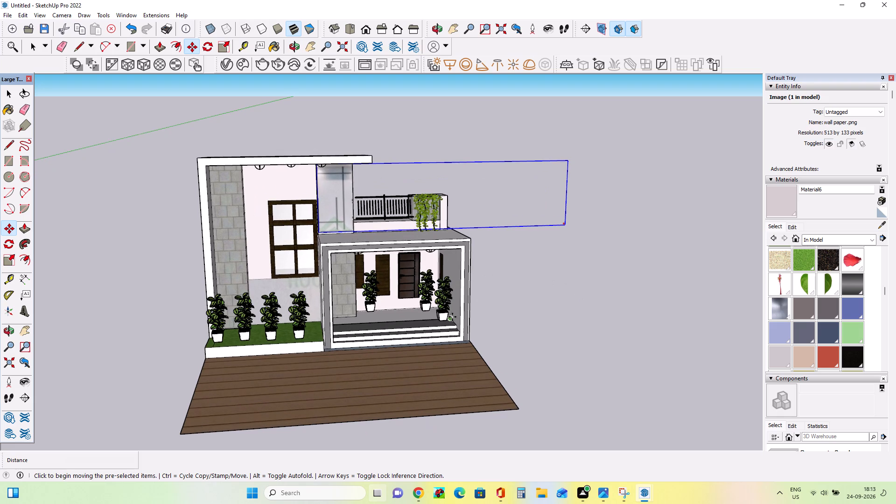
{"action": "middle_click_drag", "start_coordinate": [452, 318], "coordinate": [455, 332]}
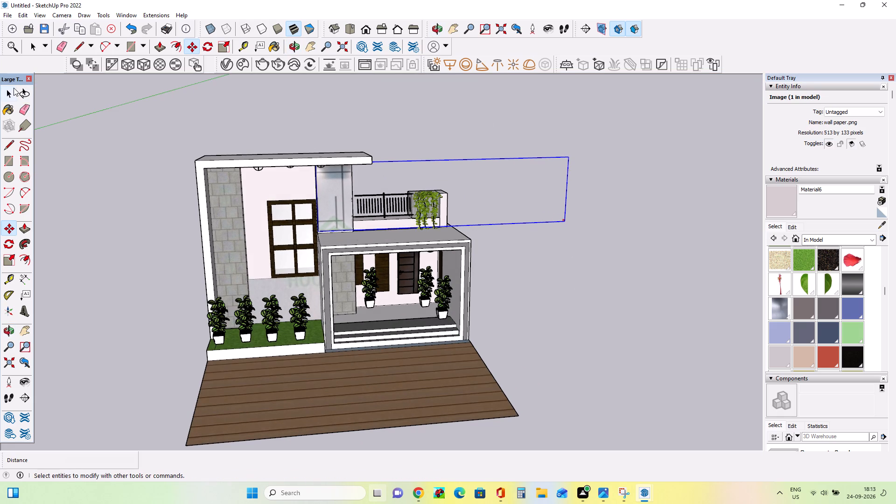
{"action": "left_click", "coordinate": [9, 94]}
{"action": "left_click", "coordinate": [173, 160]}
{"action": "middle_click_drag", "start_coordinate": [182, 260], "coordinate": [185, 248]}
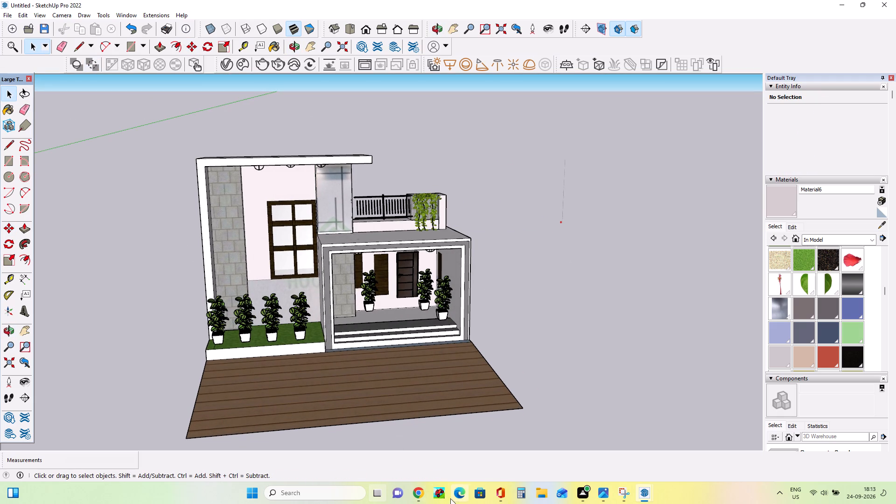
Switch to Chrome, view the 2 BHK Floor Plan Review page in Gemini, and close its tab.
{"action": "left_click", "coordinate": [420, 500]}
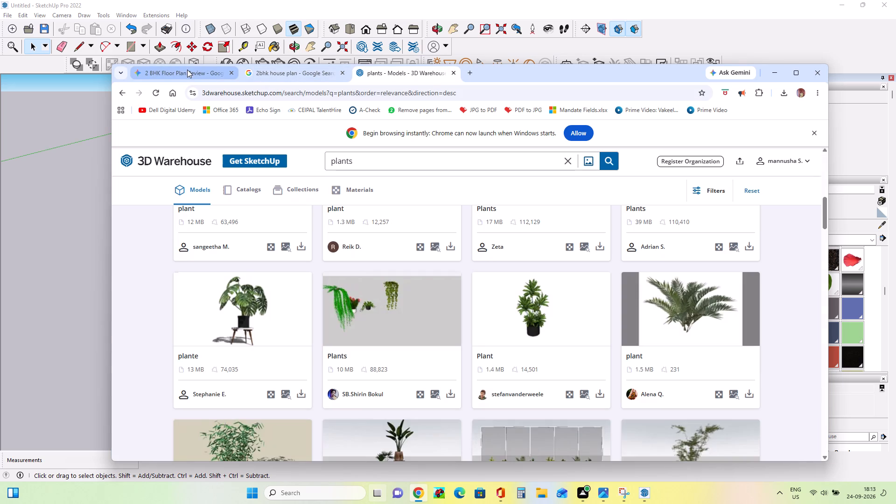
{"action": "left_click", "coordinate": [187, 70]}
{"action": "left_click", "coordinate": [408, 165]}
{"action": "left_click", "coordinate": [356, 165]}
{"action": "left_click", "coordinate": [362, 161]}
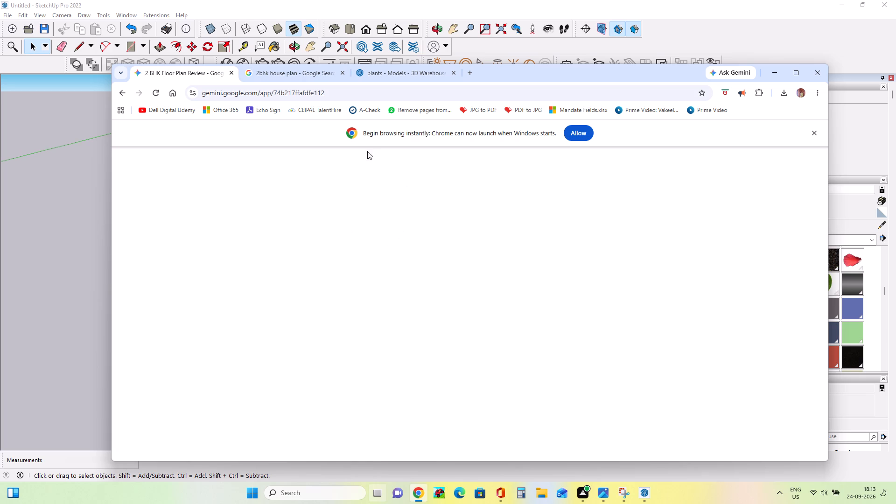
{"action": "scroll", "coordinate": [320, 198], "scroll_direction": "up", "scroll_amount": 8}
{"action": "scroll", "coordinate": [320, 198], "scroll_direction": "down", "scroll_amount": 9}
{"action": "left_click", "coordinate": [230, 72]}
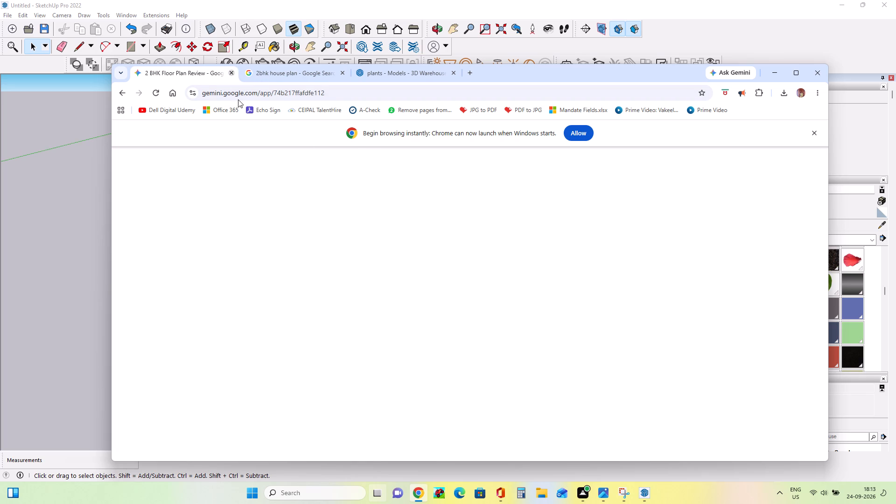
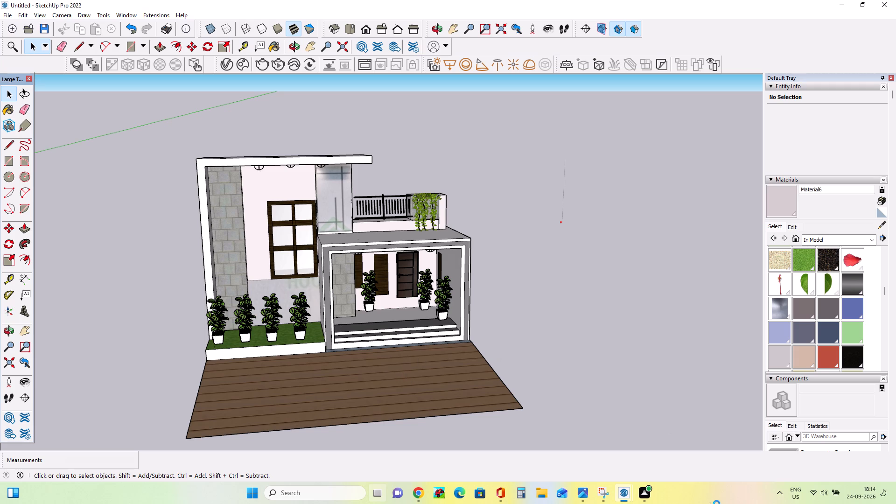
Switch to Chrome and search Google in a new tab for background images.
{"action": "left_click", "coordinate": [418, 492]}
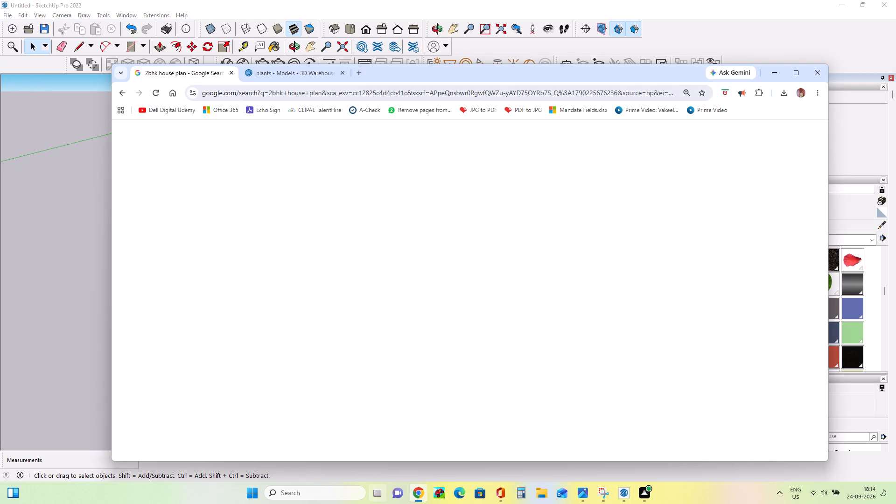
{"action": "left_click", "coordinate": [361, 71]}
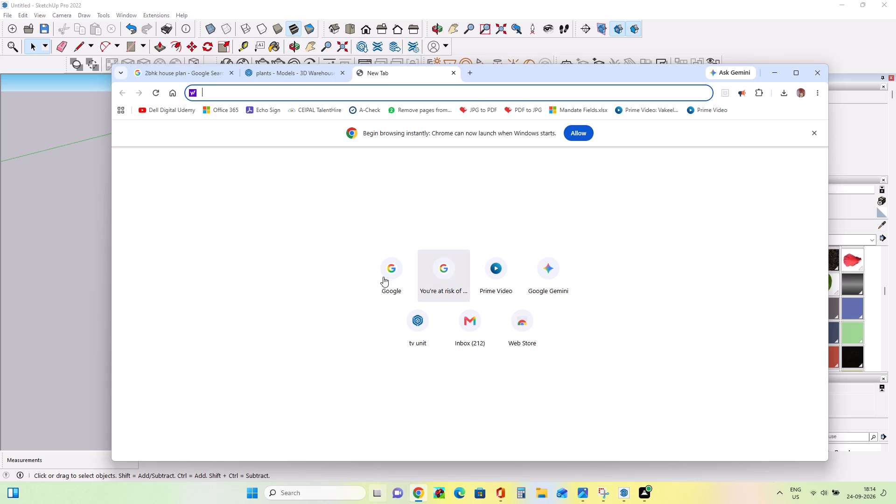
{"action": "left_click", "coordinate": [386, 274]}
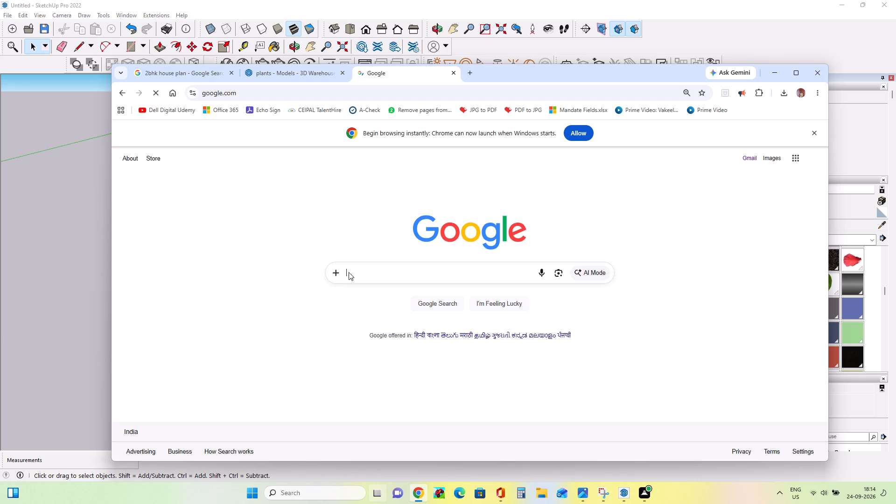
{"action": "key", "text": "b"}
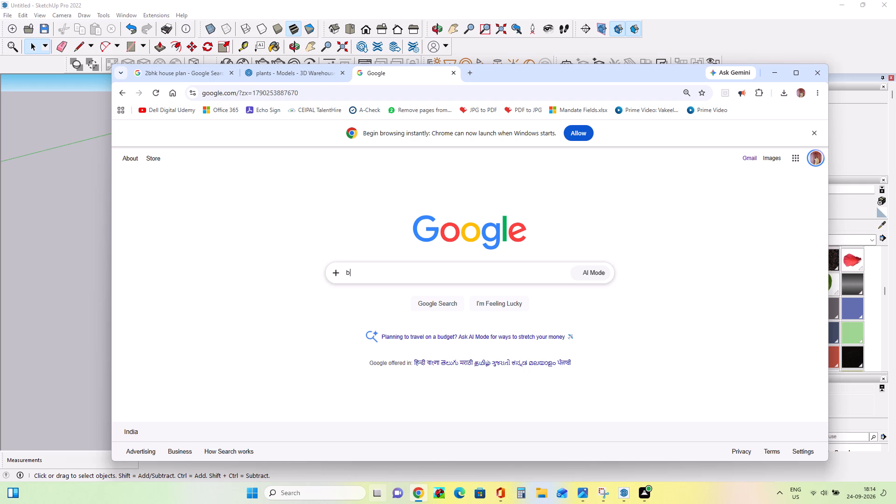
{"action": "type", "text": "ack"}
{"action": "type", "text": "gr"}
{"action": "type", "text": "oun"}
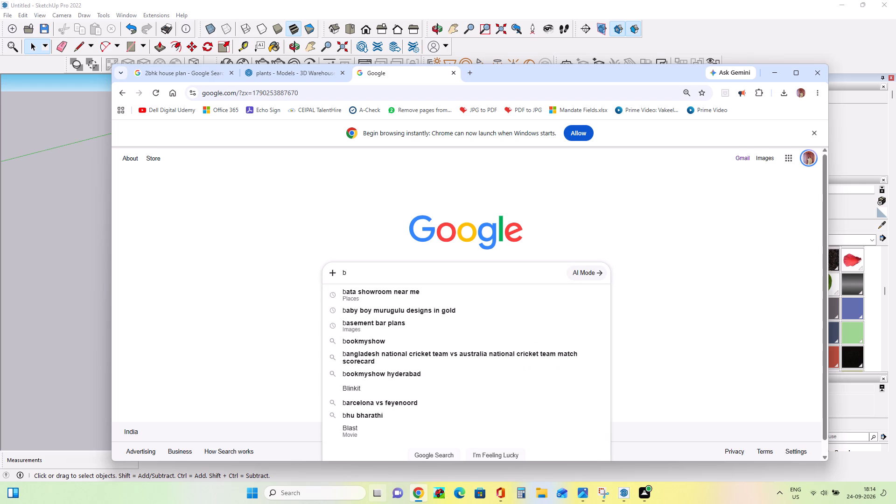
{"action": "key", "text": "d"}
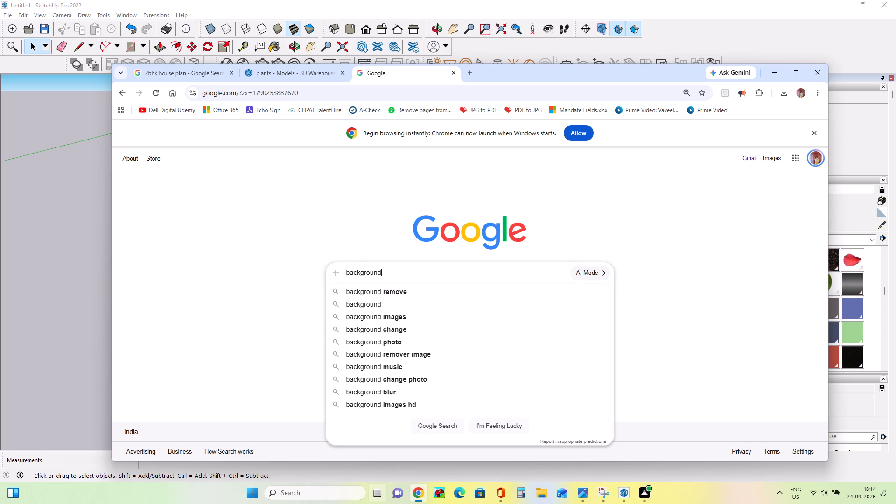
{"action": "left_click", "coordinate": [382, 317]}
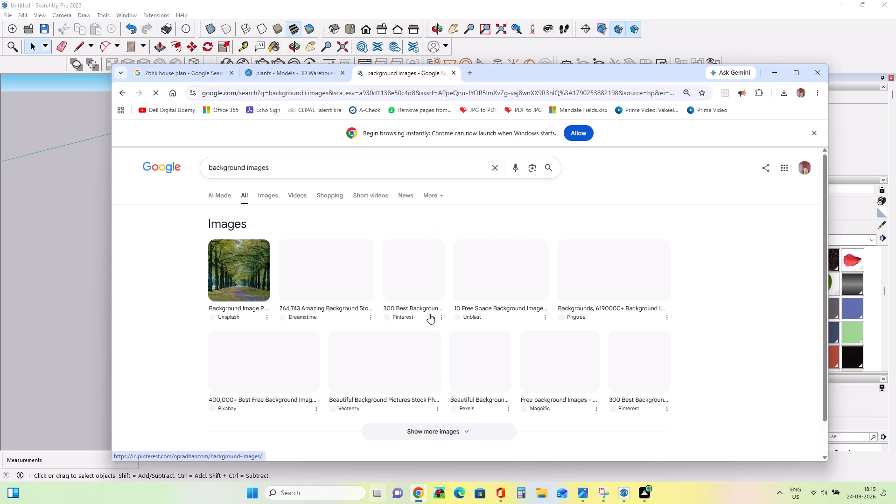
Expand the background image results and open the full image results page.
{"action": "scroll", "coordinate": [466, 369], "scroll_direction": "down", "scroll_amount": 2}
{"action": "left_click", "coordinate": [448, 340]}
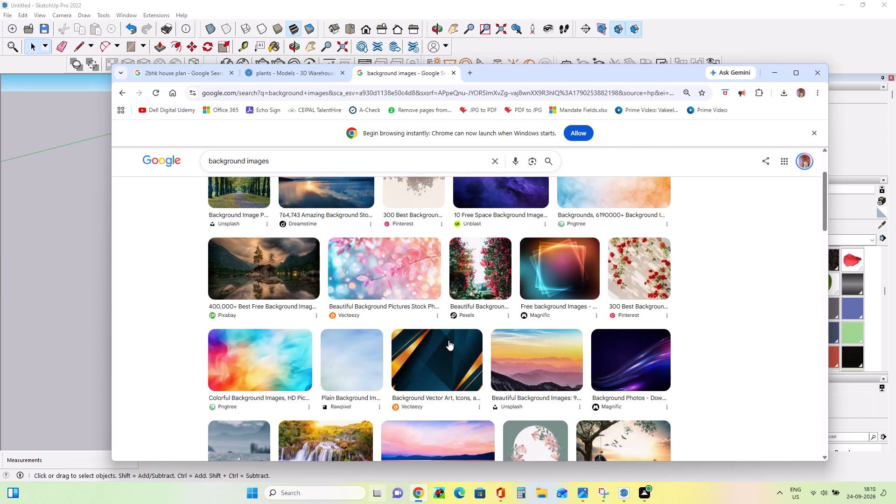
{"action": "scroll", "coordinate": [472, 438], "scroll_direction": "down", "scroll_amount": 4}
{"action": "scroll", "coordinate": [461, 393], "scroll_direction": "down", "scroll_amount": 3}
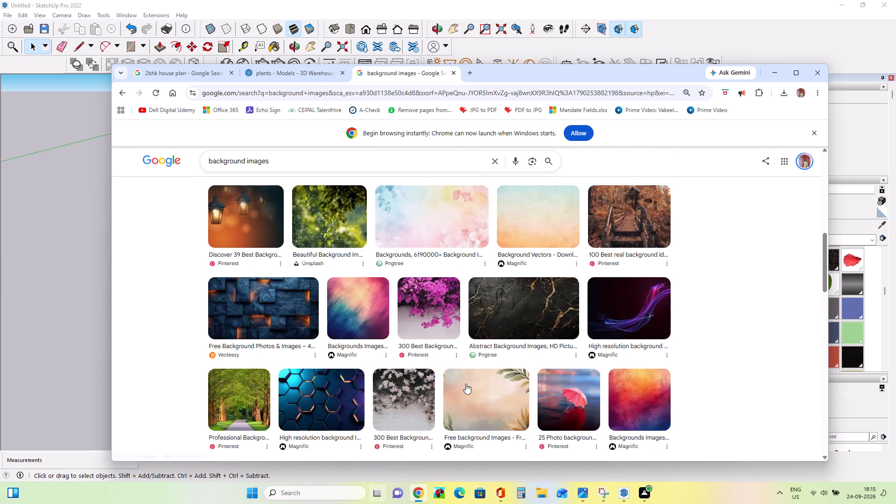
{"action": "scroll", "coordinate": [466, 384], "scroll_direction": "down", "scroll_amount": 3}
{"action": "left_click", "coordinate": [453, 334]}
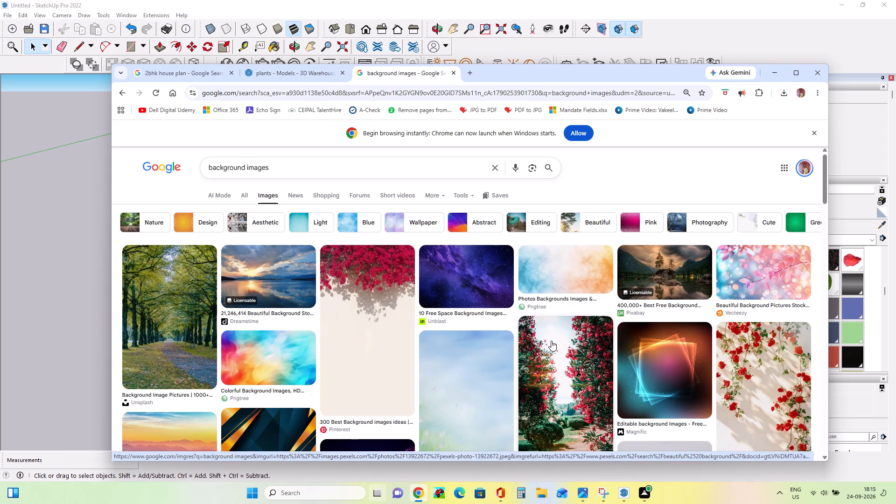
Look through the background image results and preview the Yeele Enchanted Forest backdrop from Amazon.in.
{"action": "scroll", "coordinate": [551, 336], "scroll_direction": "down", "scroll_amount": 7}
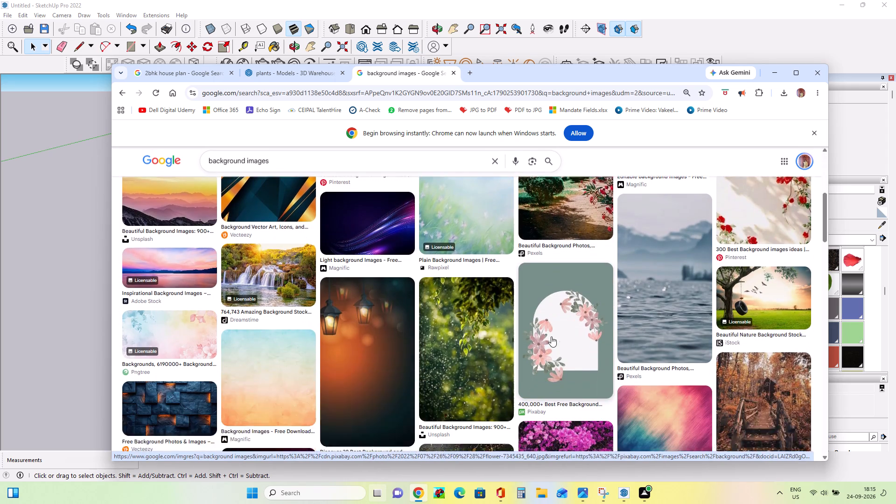
{"action": "scroll", "coordinate": [551, 336], "scroll_direction": "down", "scroll_amount": 4}
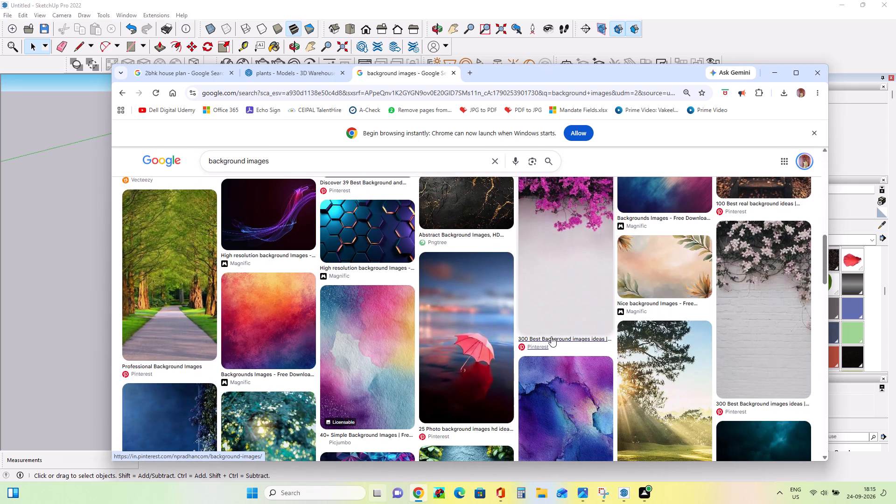
{"action": "scroll", "coordinate": [551, 336], "scroll_direction": "down", "scroll_amount": 8}
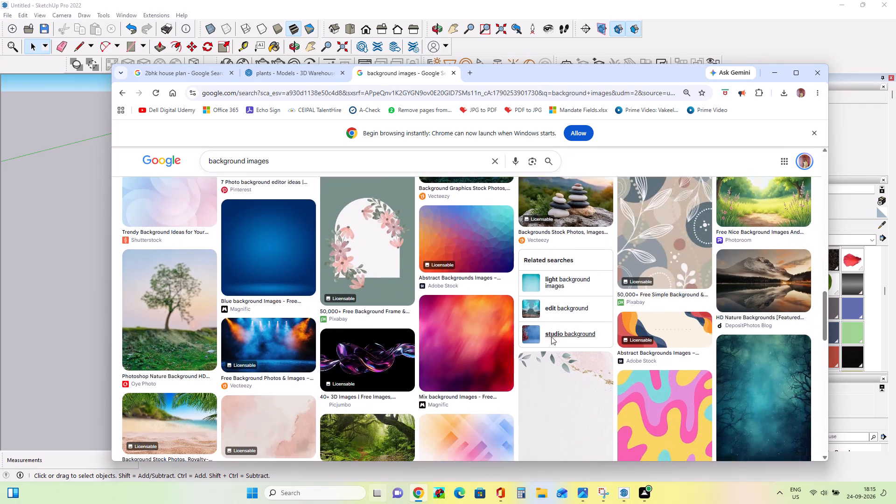
{"action": "scroll", "coordinate": [551, 336], "scroll_direction": "down", "scroll_amount": 3}
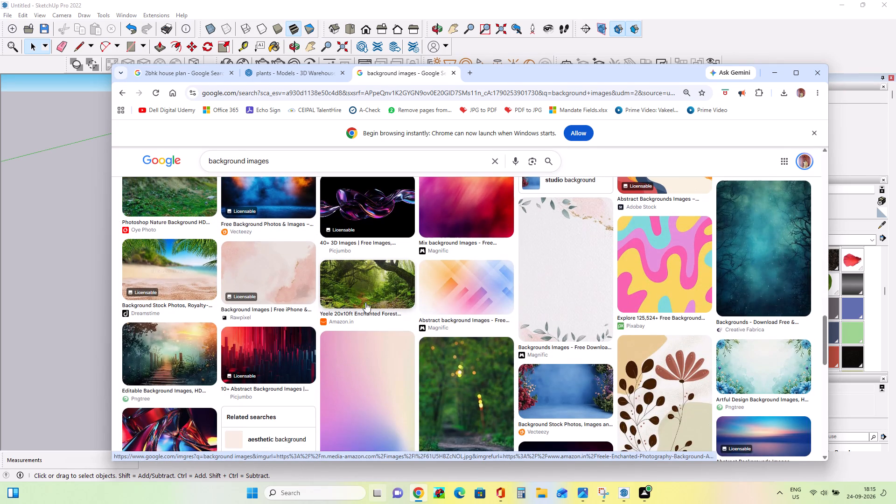
{"action": "left_click", "coordinate": [378, 287]}
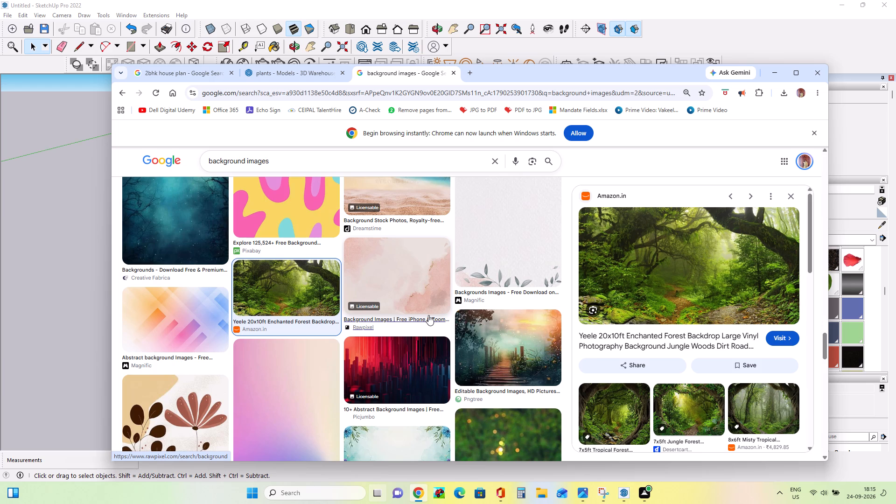
Look through more of the background image results for a suitable nature scene.
{"action": "scroll", "coordinate": [445, 359], "scroll_direction": "down", "scroll_amount": 8}
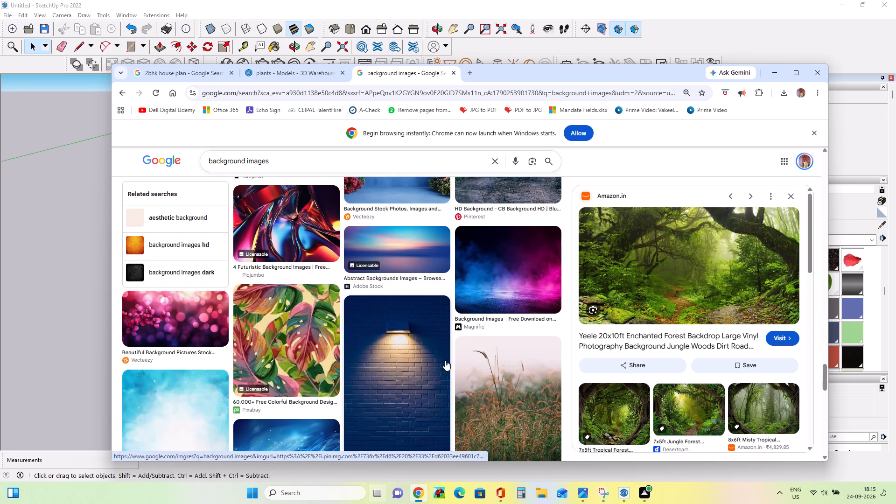
{"action": "scroll", "coordinate": [445, 360], "scroll_direction": "down", "scroll_amount": 11}
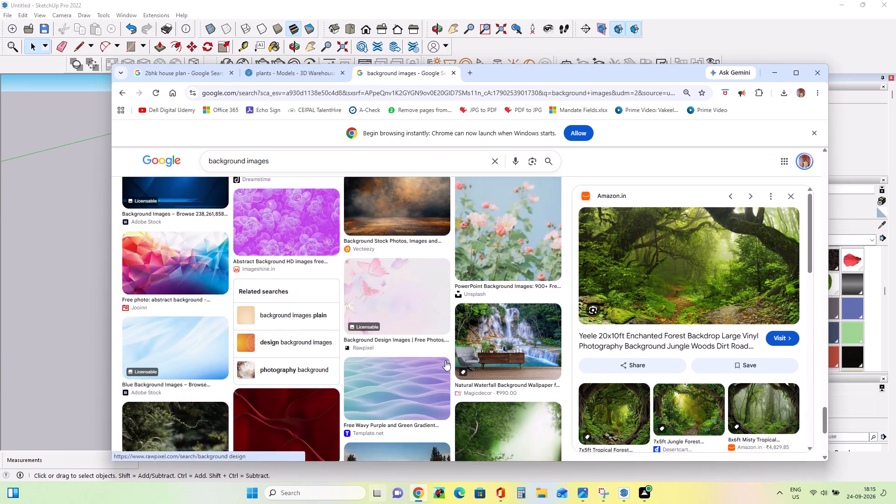
{"action": "scroll", "coordinate": [445, 360], "scroll_direction": "down", "scroll_amount": 3}
{"action": "scroll", "coordinate": [377, 177], "scroll_direction": "up", "scroll_amount": 4}
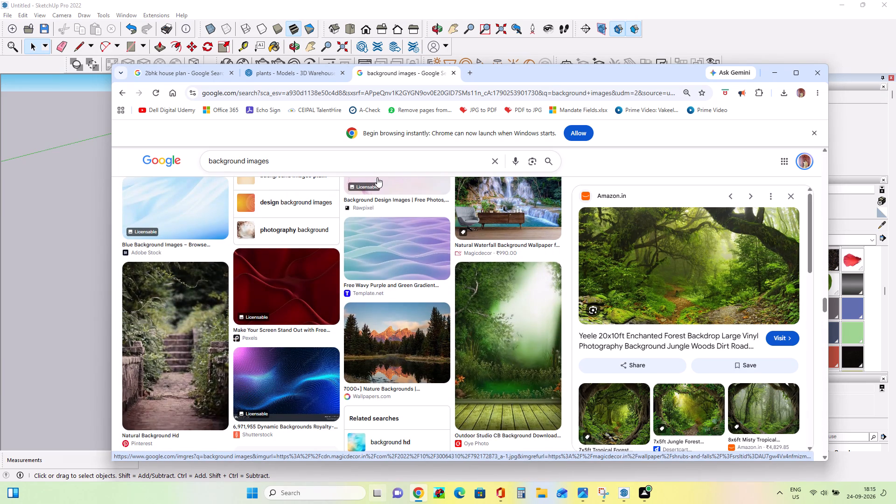
Change the image search to plants images.
{"action": "left_click", "coordinate": [277, 162]}
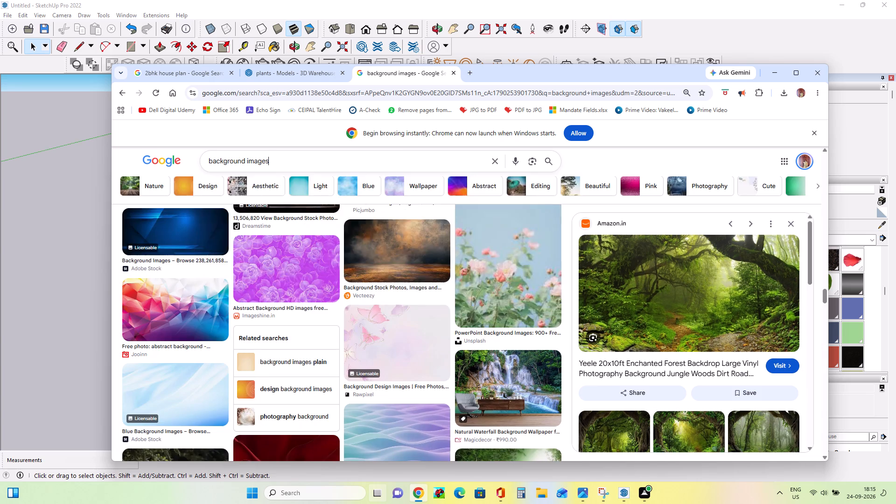
{"action": "left_click", "coordinate": [245, 161]}
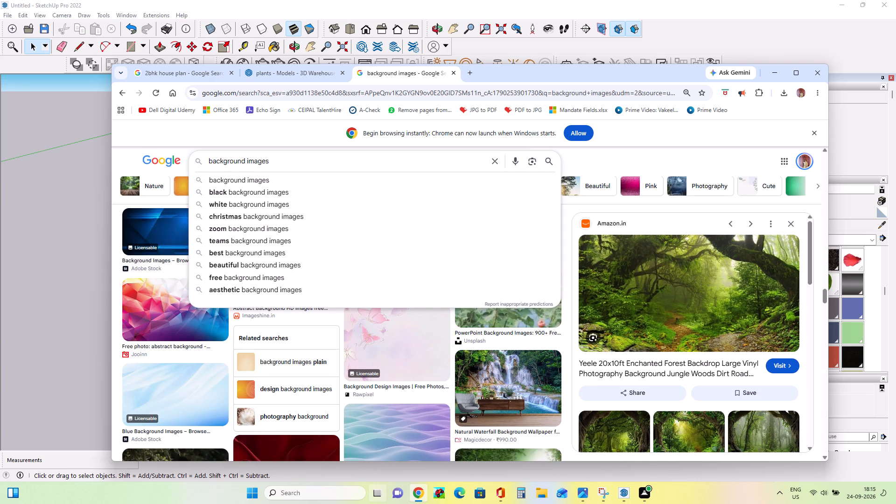
{"action": "key", "text": "BackSpace"}
{"action": "key", "text": "BackSpace"}
{"action": "key", "text": "BackSpace"}
{"action": "key", "text": "BackSpace"}
{"action": "key", "text": "BackSpace"}
{"action": "key", "text": "BackSpace"}
{"action": "key", "text": "BackSpace"}
{"action": "key", "text": "BackSpace"}
{"action": "key", "text": "BackSpace"}
{"action": "key", "text": "BackSpace"}
{"action": "key", "text": "BackSpace"}
{"action": "key", "text": "BackSpace"}
{"action": "key", "text": "BackSpace"}
{"action": "key", "text": "BackSpace"}
{"action": "key", "text": "BackSpace"}
{"action": "key", "text": "BackSpace"}
{"action": "key", "text": "BackSpace"}
{"action": "type", "text": "plants"}
{"action": "key", "text": "Return"}
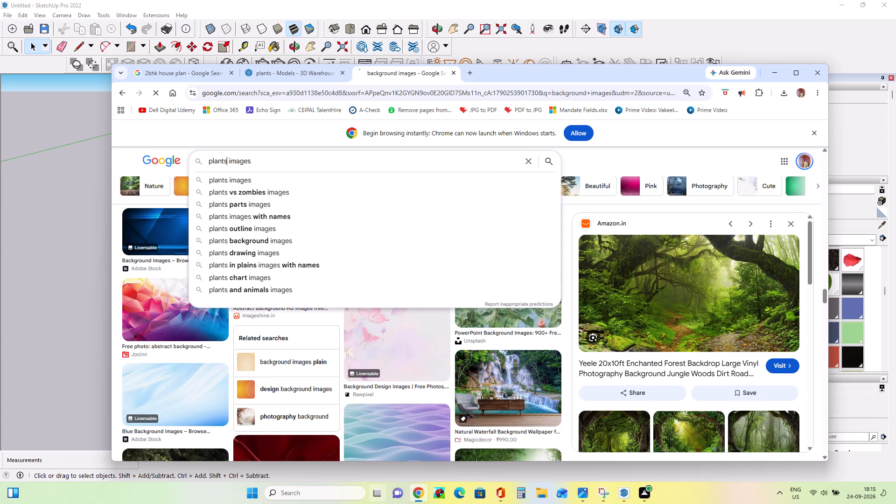
Preview the Architectural Digest courtyard garden image among the plant results and open its source article.
{"action": "scroll", "coordinate": [526, 339], "scroll_direction": "down", "scroll_amount": 1}
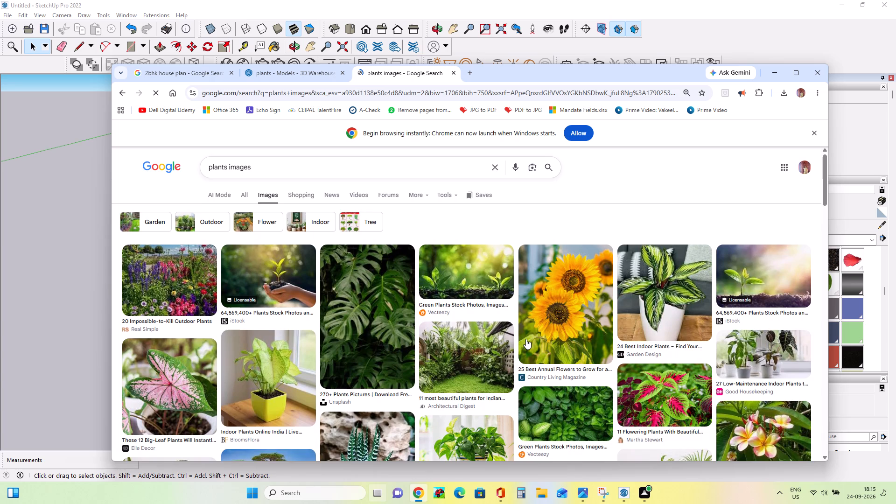
{"action": "scroll", "coordinate": [526, 341], "scroll_direction": "down", "scroll_amount": 1}
{"action": "left_click", "coordinate": [468, 276]}
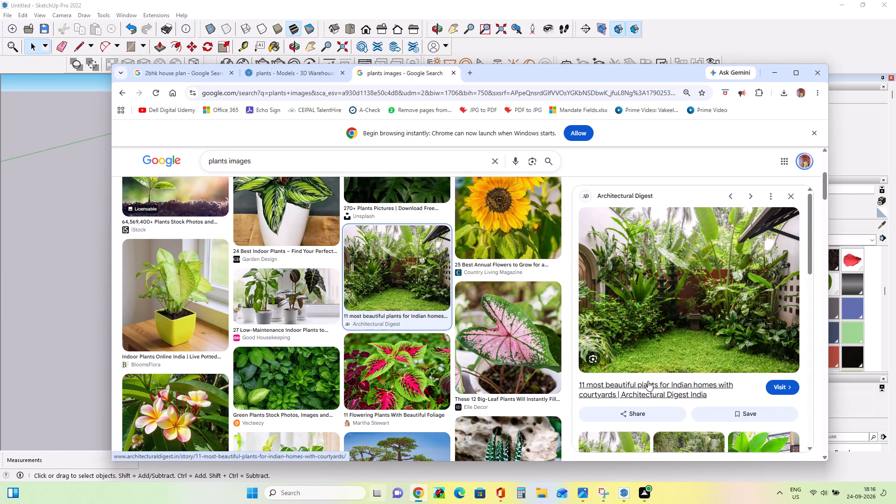
{"action": "left_click", "coordinate": [670, 320]}
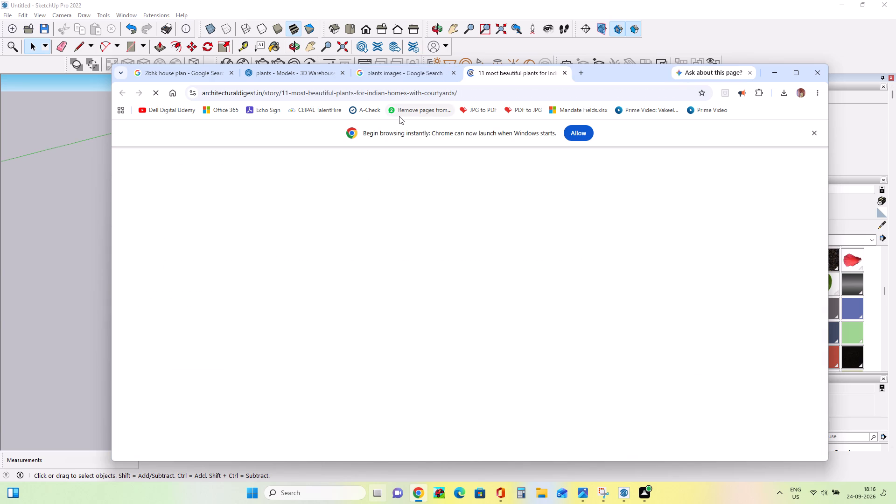
Examine the courtyard garden photo and the plant pictures in the Architectural Digest article.
{"action": "scroll", "coordinate": [426, 296], "scroll_direction": "down", "scroll_amount": 8}
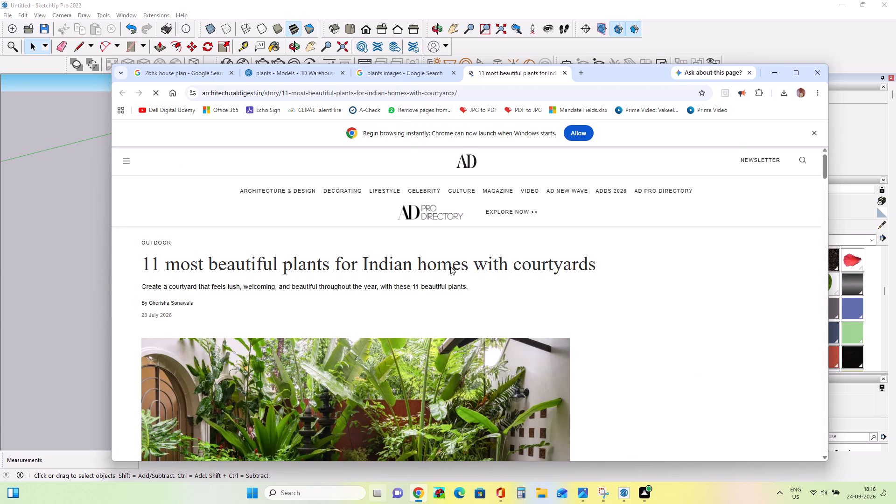
{"action": "scroll", "coordinate": [450, 266], "scroll_direction": "down", "scroll_amount": 13}
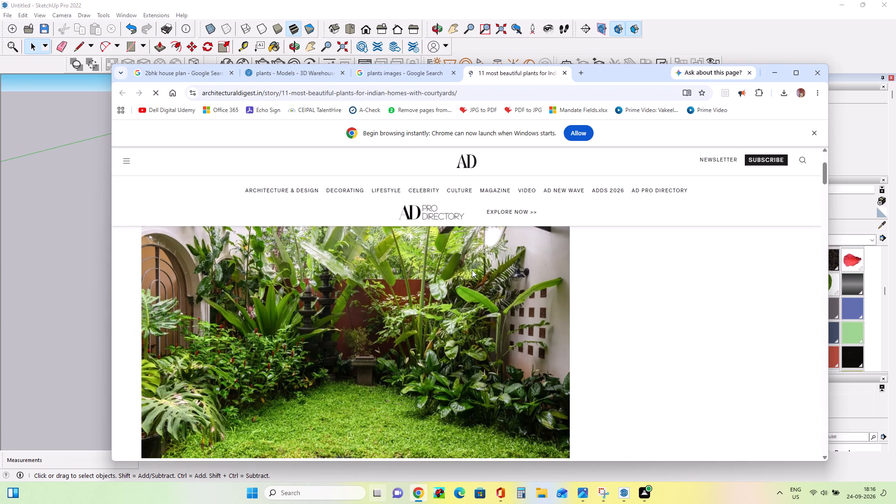
{"action": "scroll", "coordinate": [472, 270], "scroll_direction": "down", "scroll_amount": 2}
{"action": "scroll", "coordinate": [472, 270], "scroll_direction": "up", "scroll_amount": 4}
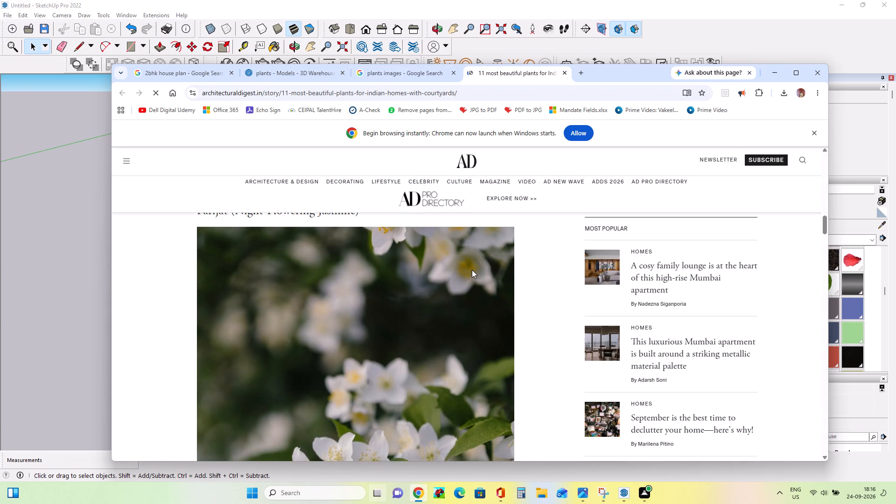
{"action": "scroll", "coordinate": [472, 270], "scroll_direction": "up", "scroll_amount": 6}
{"action": "scroll", "coordinate": [495, 327], "scroll_direction": "up", "scroll_amount": 14}
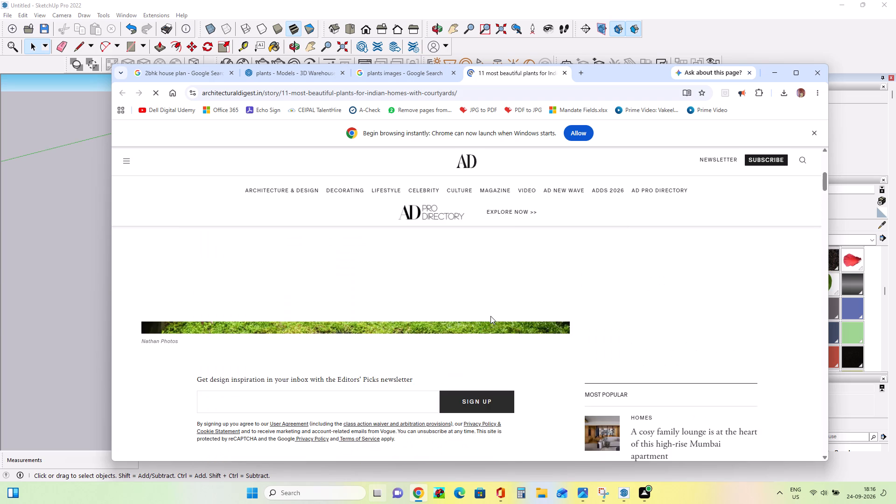
{"action": "scroll", "coordinate": [490, 316], "scroll_direction": "up", "scroll_amount": 2}
{"action": "scroll", "coordinate": [490, 316], "scroll_direction": "down", "scroll_amount": 5}
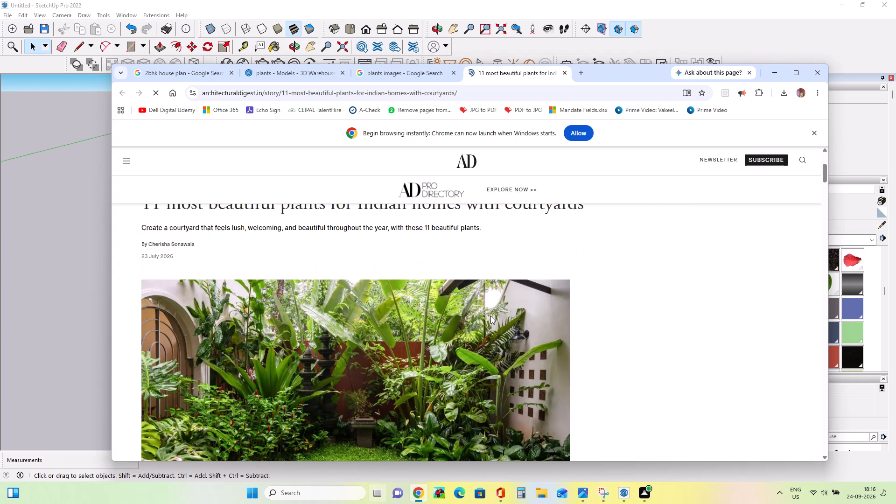
{"action": "scroll", "coordinate": [490, 316], "scroll_direction": "down", "scroll_amount": 4}
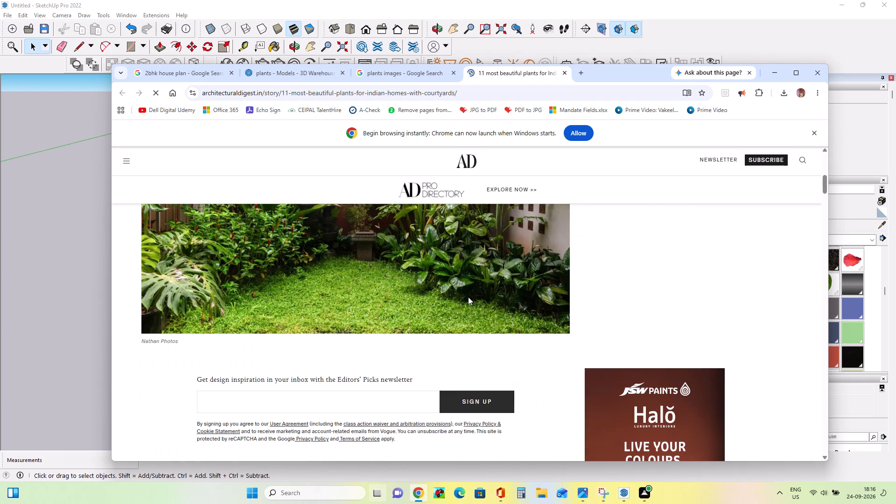
{"action": "scroll", "coordinate": [468, 297], "scroll_direction": "up", "scroll_amount": 3}
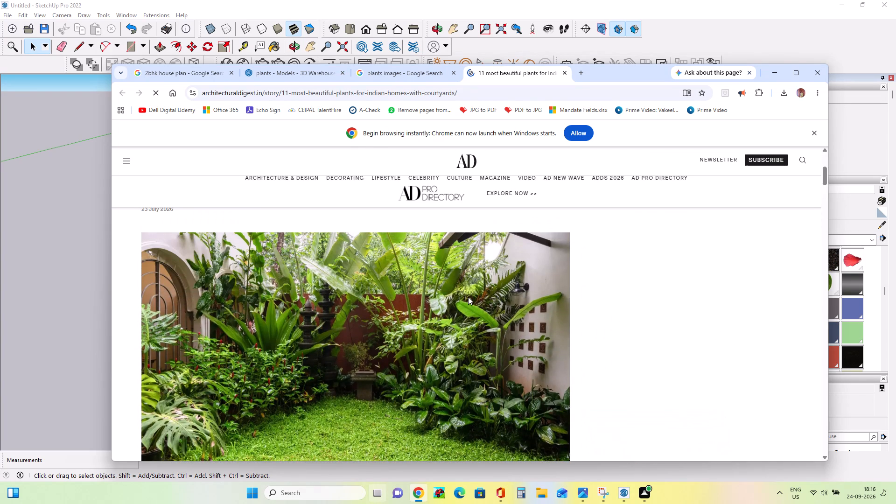
{"action": "scroll", "coordinate": [482, 323], "scroll_direction": "down", "scroll_amount": 2}
Maximize the browser window to view the courtyard garden photo in the Architectural Digest article larger.
{"action": "scroll", "coordinate": [482, 323], "scroll_direction": "up", "scroll_amount": 2}
{"action": "scroll", "coordinate": [372, 348], "scroll_direction": "up", "scroll_amount": 1}
{"action": "left_click", "coordinate": [791, 73]}
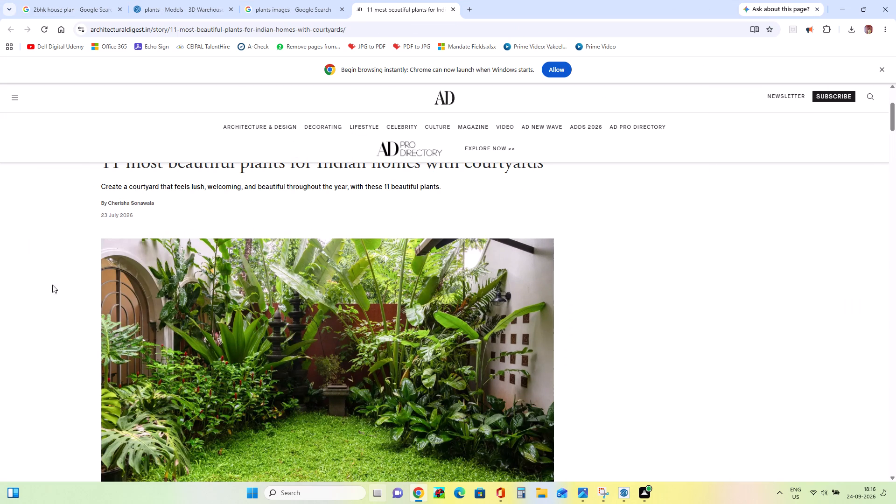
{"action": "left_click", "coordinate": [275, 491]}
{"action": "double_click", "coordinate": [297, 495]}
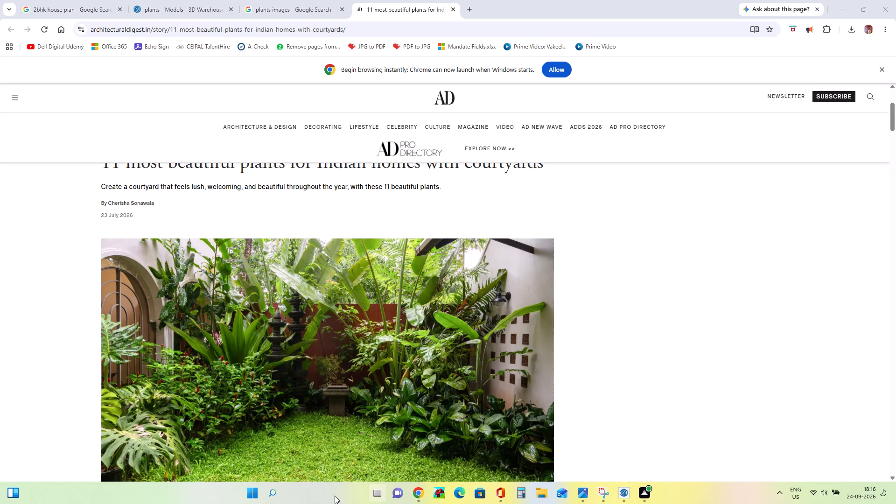
Return to the plants images results and look through the plant pictures and the images related to the courtyard garden photo.
{"action": "left_click", "coordinate": [282, 13]}
{"action": "left_click", "coordinate": [317, 7]}
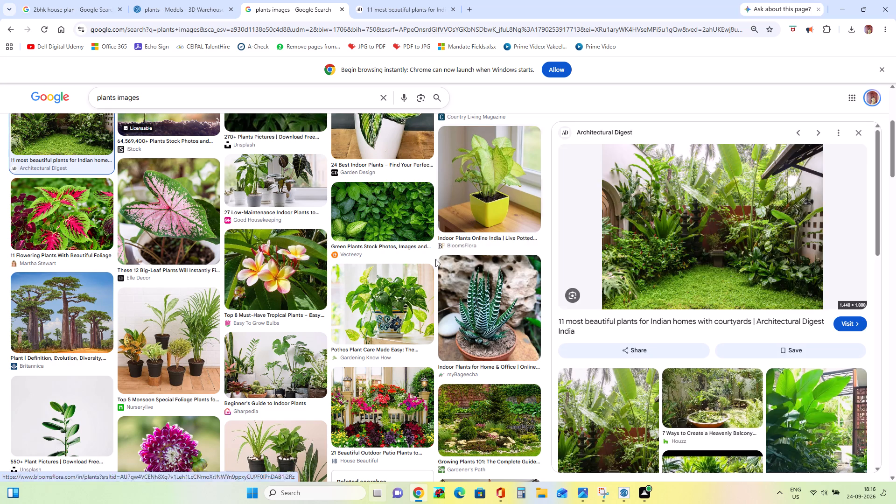
{"action": "scroll", "coordinate": [456, 300], "scroll_direction": "down", "scroll_amount": 2}
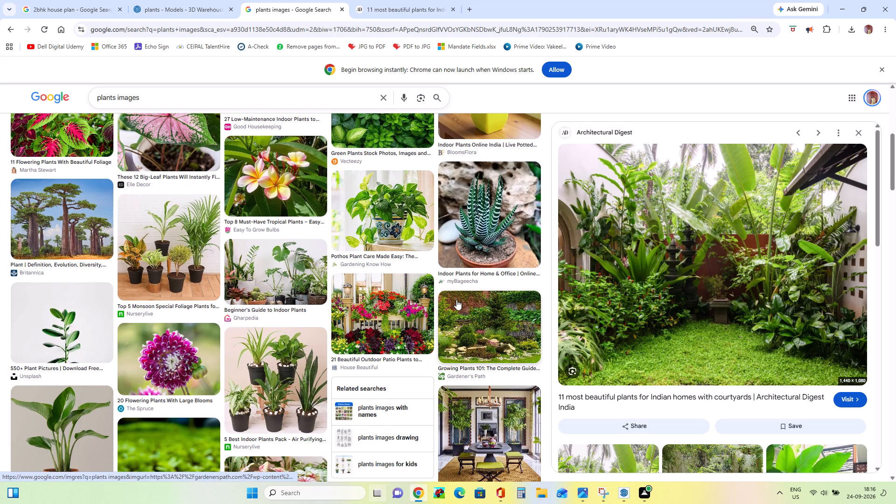
{"action": "scroll", "coordinate": [456, 300], "scroll_direction": "down", "scroll_amount": 2}
{"action": "scroll", "coordinate": [668, 413], "scroll_direction": "down", "scroll_amount": 10}
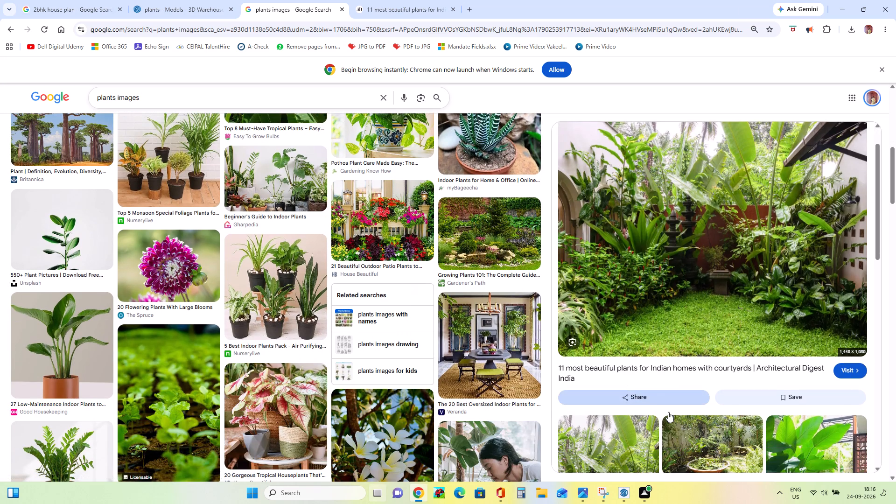
{"action": "scroll", "coordinate": [668, 412], "scroll_direction": "down", "scroll_amount": 4}
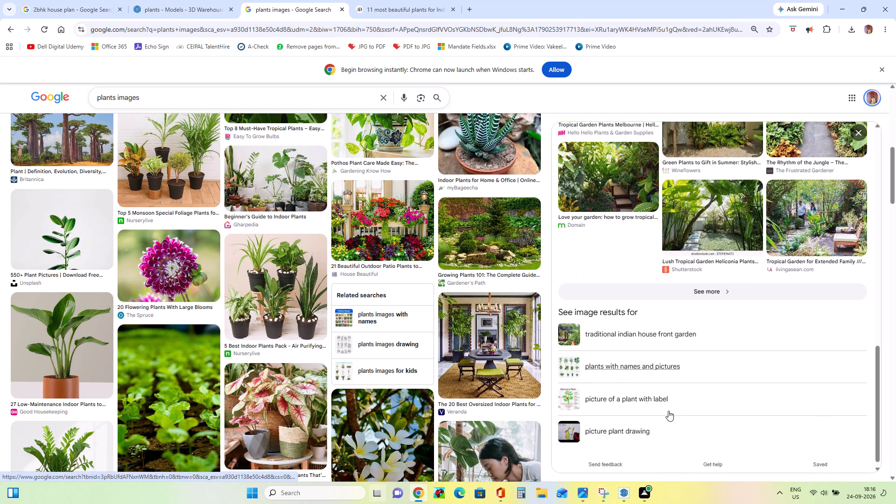
Preview the Shutterstock lush tropical garden heliconia image among the related pictures and open its source page.
{"action": "scroll", "coordinate": [668, 411], "scroll_direction": "up", "scroll_amount": 1}
{"action": "left_click", "coordinate": [717, 270]}
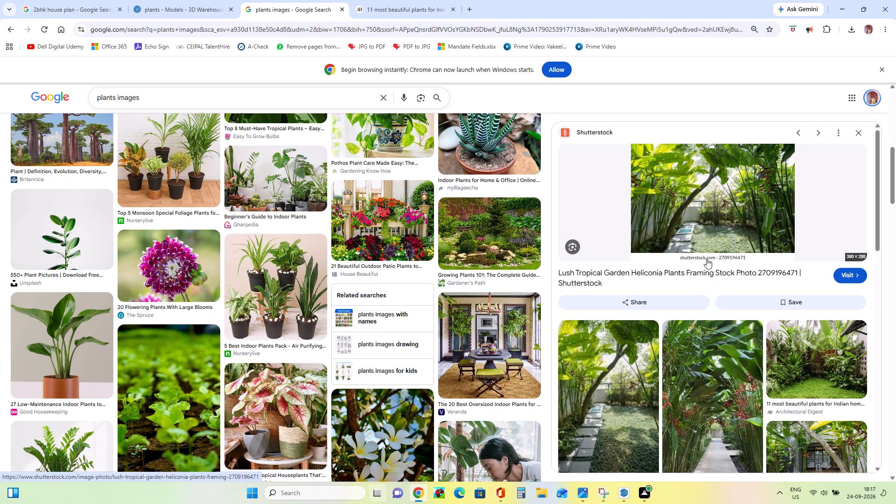
{"action": "left_click", "coordinate": [729, 225]}
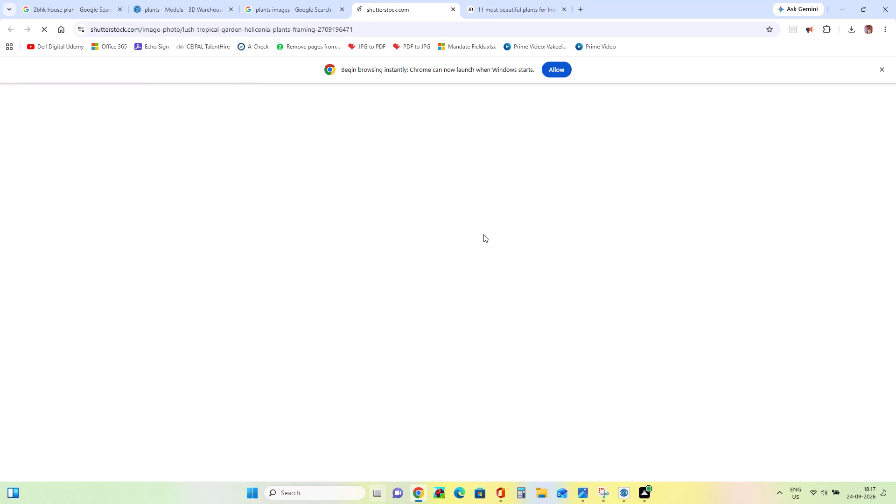
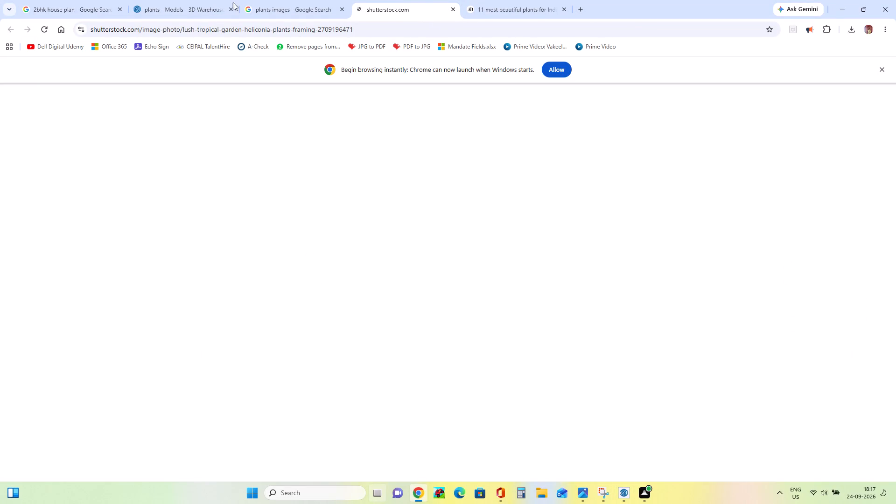
Reopen the Shutterstock page of the lush tropical garden heliconia photo from the plants images results and enlarge the photo.
{"action": "left_click", "coordinate": [269, 5]}
{"action": "left_click", "coordinate": [315, 6]}
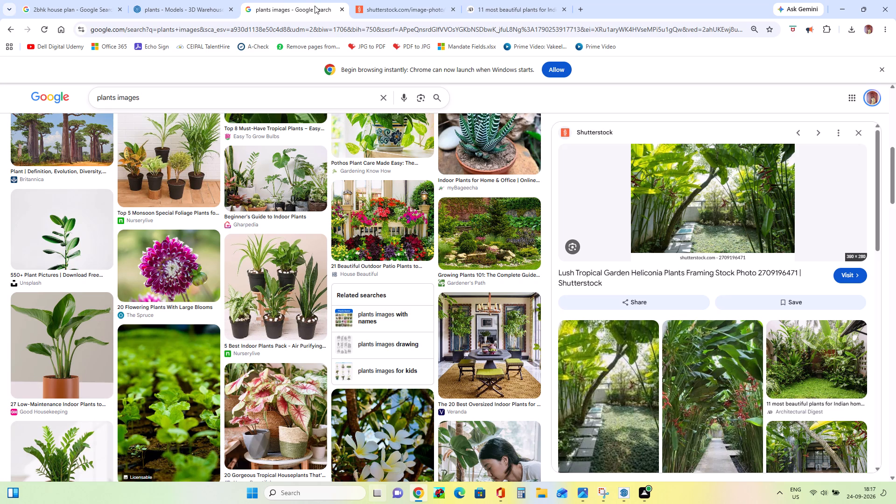
{"action": "left_click", "coordinate": [731, 199]}
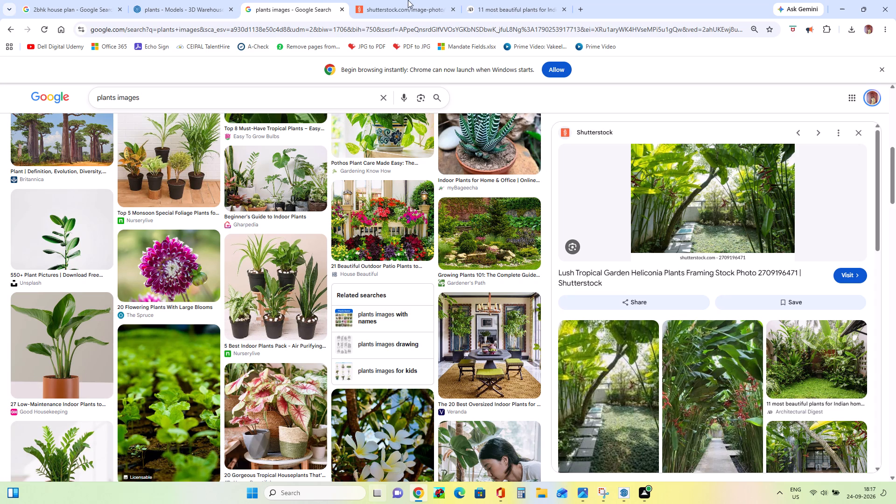
{"action": "left_click", "coordinate": [411, 7]}
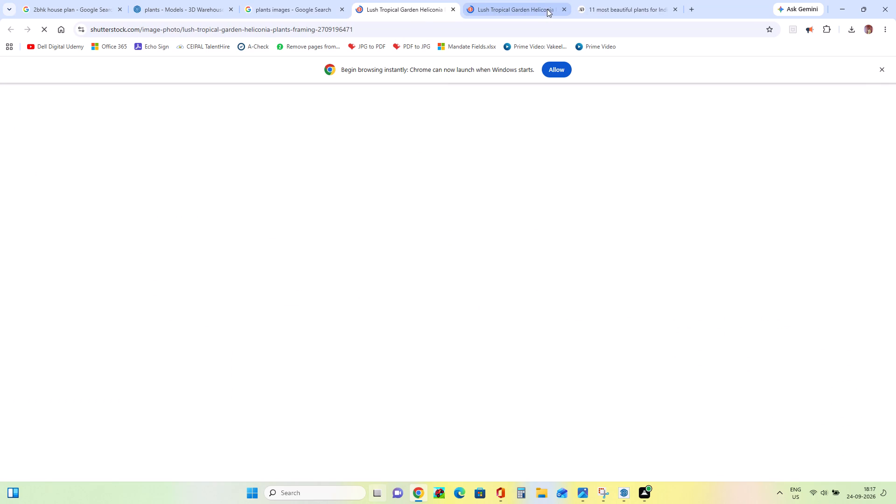
{"action": "left_click", "coordinate": [452, 11]}
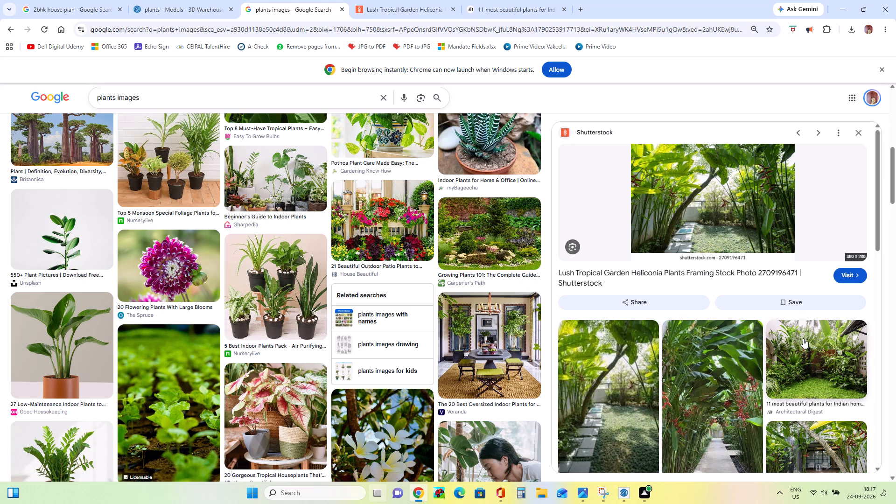
{"action": "left_click", "coordinate": [717, 198]}
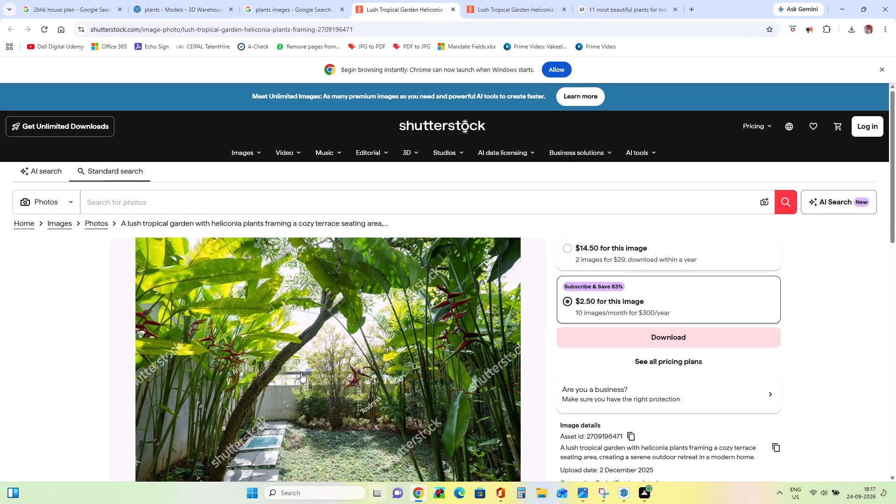
{"action": "scroll", "coordinate": [303, 374], "scroll_direction": "down", "scroll_amount": 1}
{"action": "scroll", "coordinate": [351, 357], "scroll_direction": "down", "scroll_amount": 2}
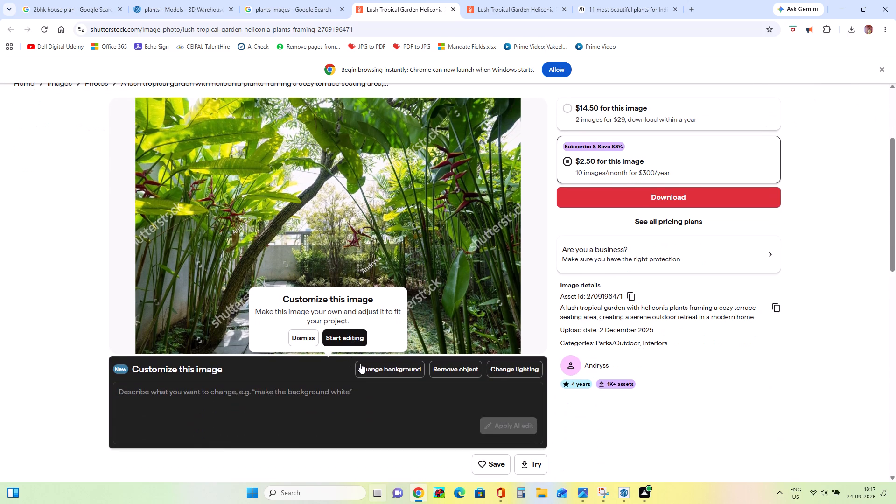
{"action": "left_click", "coordinate": [349, 207]}
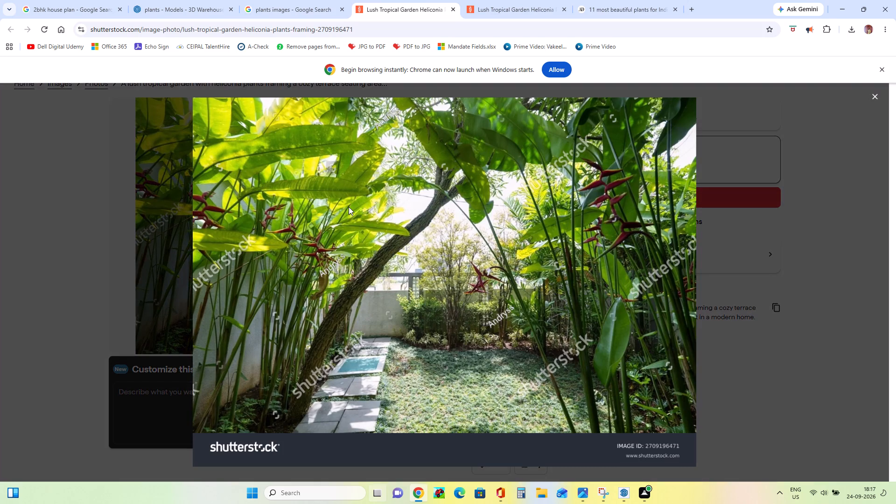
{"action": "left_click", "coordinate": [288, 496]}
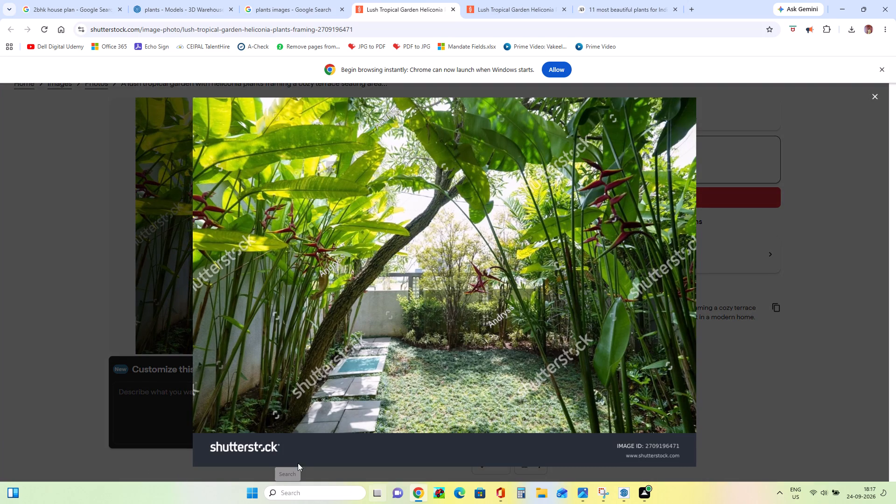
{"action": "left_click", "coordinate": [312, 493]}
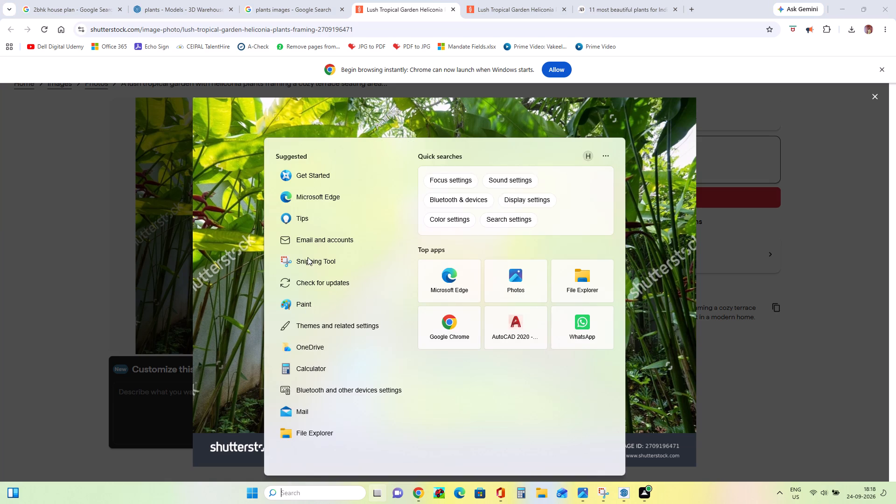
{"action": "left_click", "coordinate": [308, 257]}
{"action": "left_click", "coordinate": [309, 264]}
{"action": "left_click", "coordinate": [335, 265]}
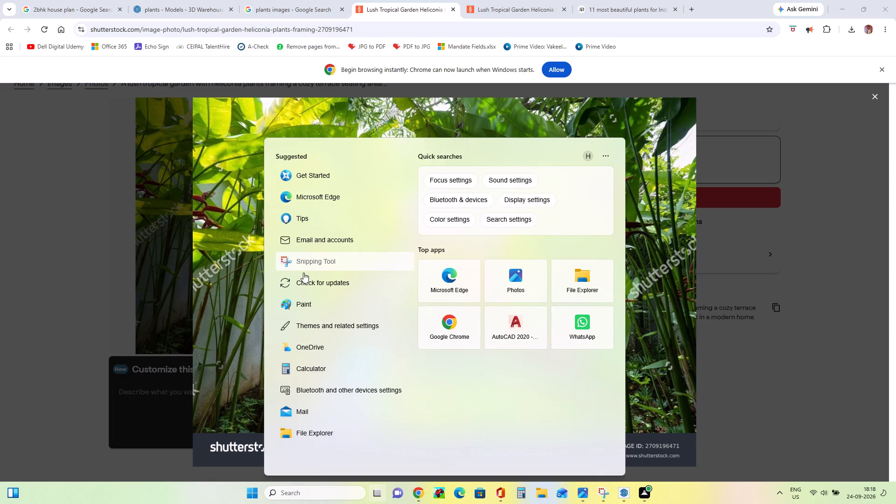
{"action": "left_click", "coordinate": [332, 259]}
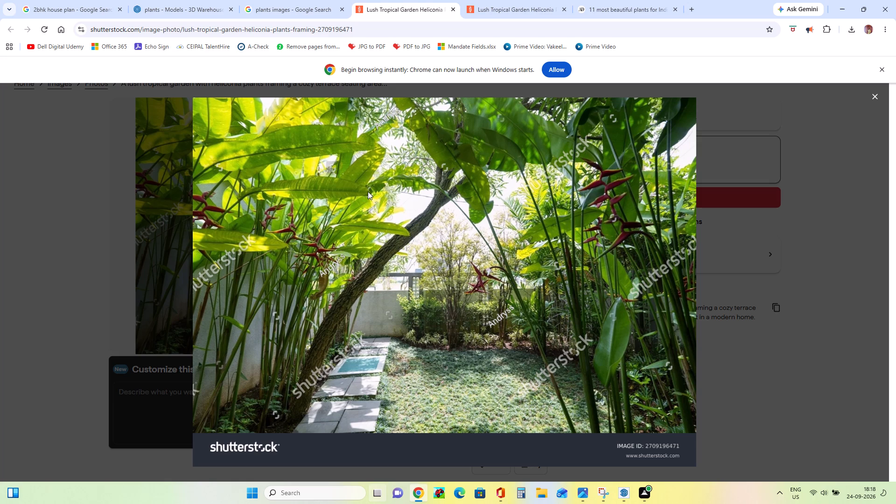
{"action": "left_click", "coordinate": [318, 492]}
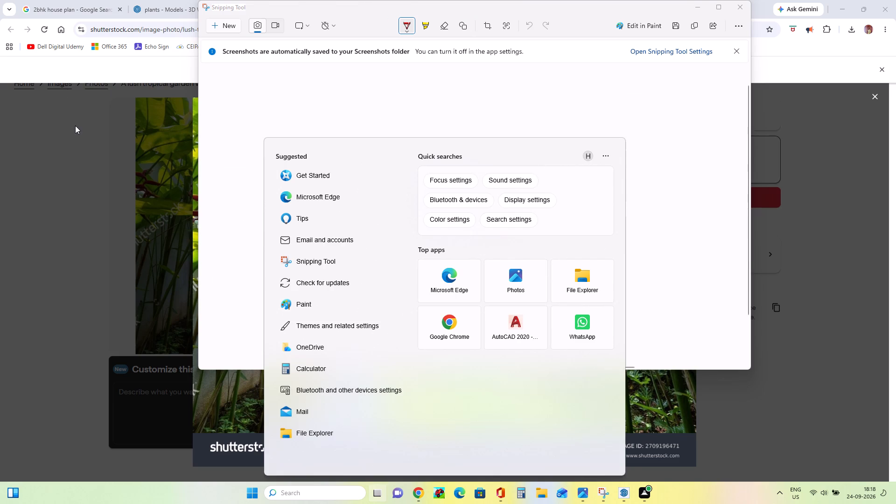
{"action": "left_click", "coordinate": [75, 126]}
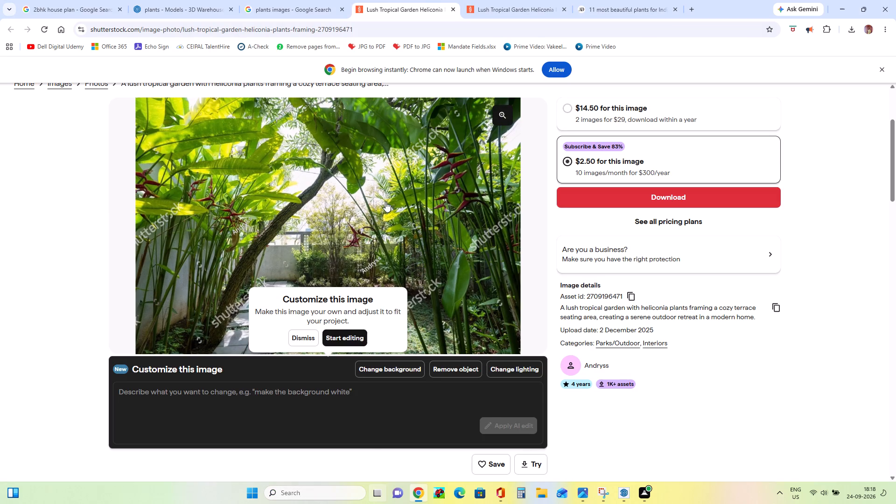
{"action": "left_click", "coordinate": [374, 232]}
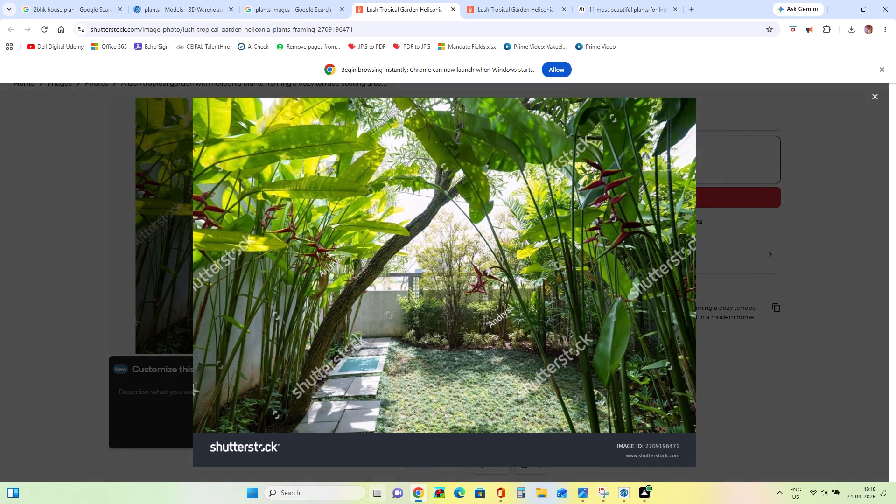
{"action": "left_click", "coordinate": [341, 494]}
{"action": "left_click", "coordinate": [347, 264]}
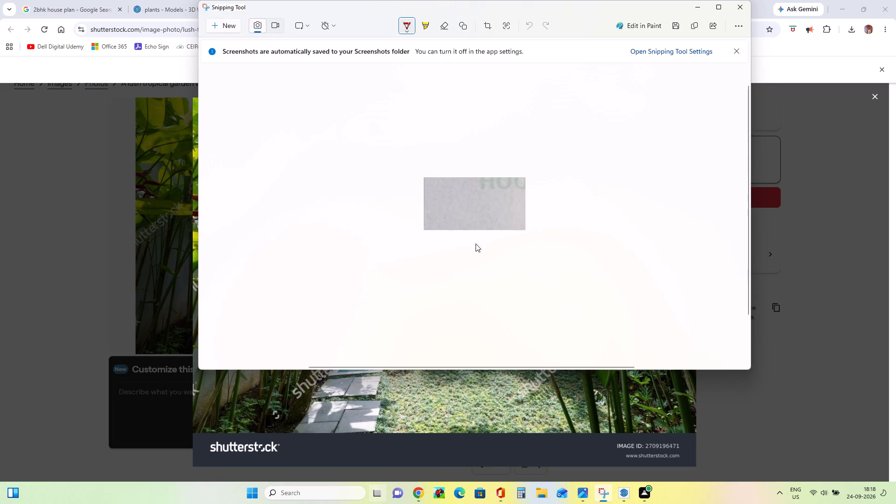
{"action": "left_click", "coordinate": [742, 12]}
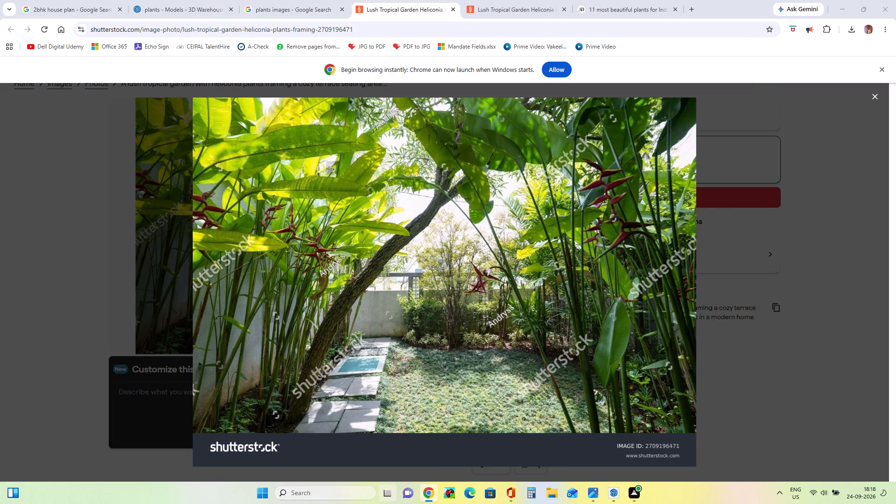
Capture a rectangular Snipping Tool screenshot of the enlarged tropical garden photo, clearing the Shutterstock discount offer first.
{"action": "left_click", "coordinate": [323, 493]}
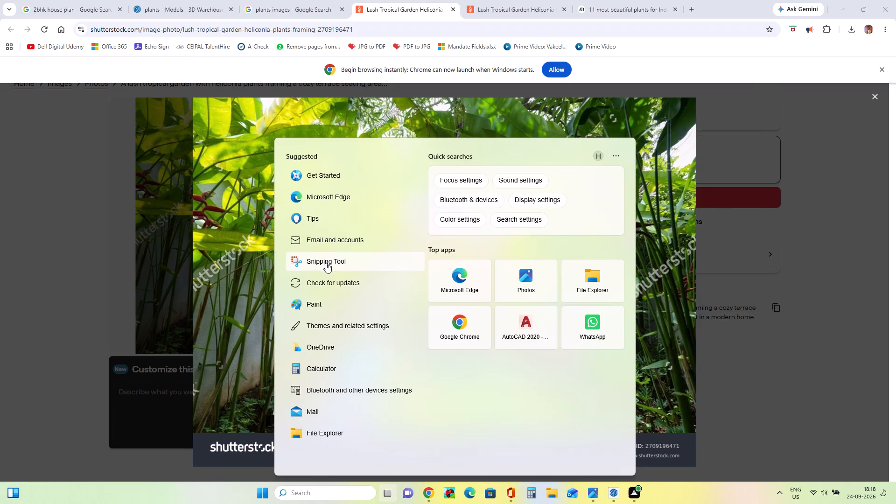
{"action": "left_click", "coordinate": [335, 264]}
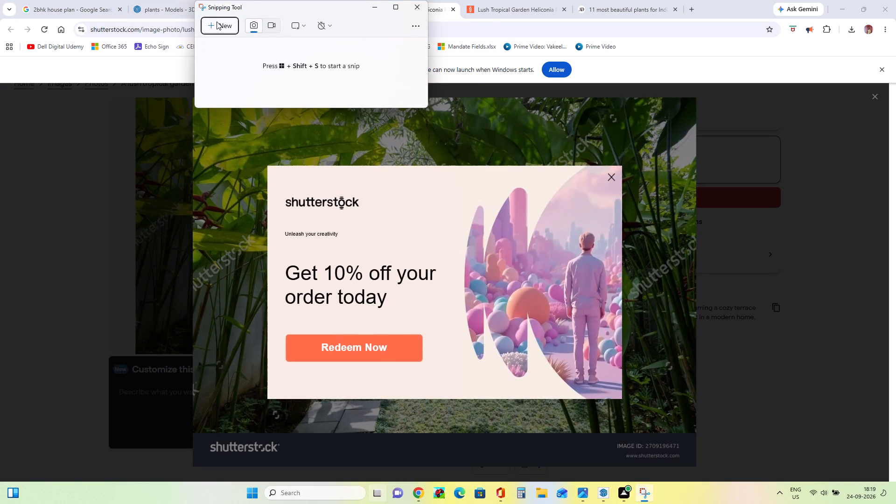
{"action": "left_click", "coordinate": [613, 178]}
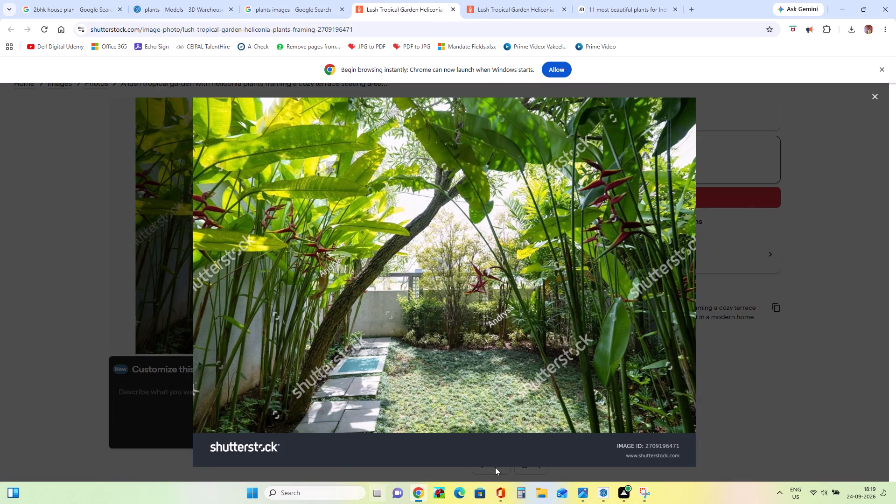
{"action": "left_click", "coordinate": [647, 493]}
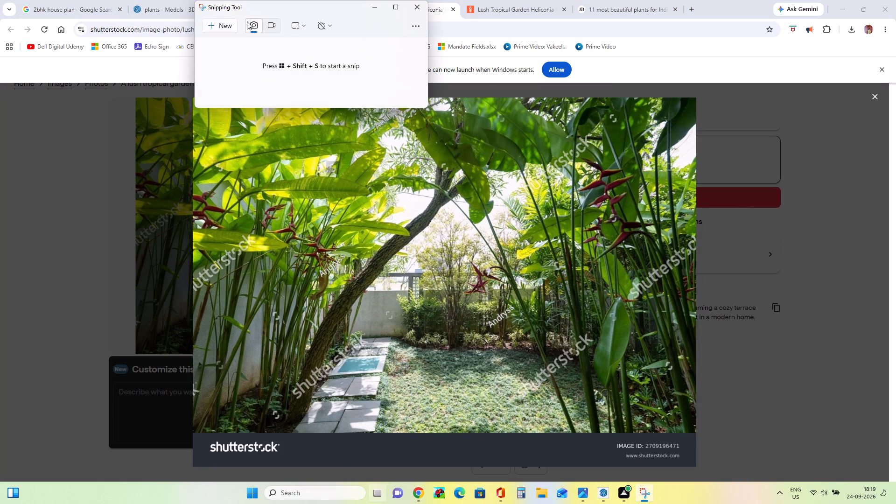
{"action": "left_click", "coordinate": [222, 30]}
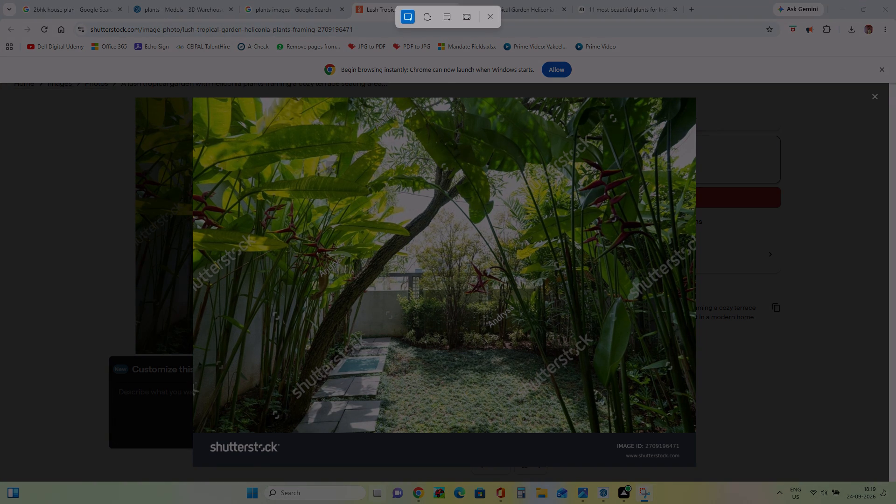
{"action": "left_click_drag", "start_coordinate": [696, 95], "coordinate": [684, 103]}
{"action": "left_click_drag", "start_coordinate": [684, 103], "coordinate": [145, 436]}
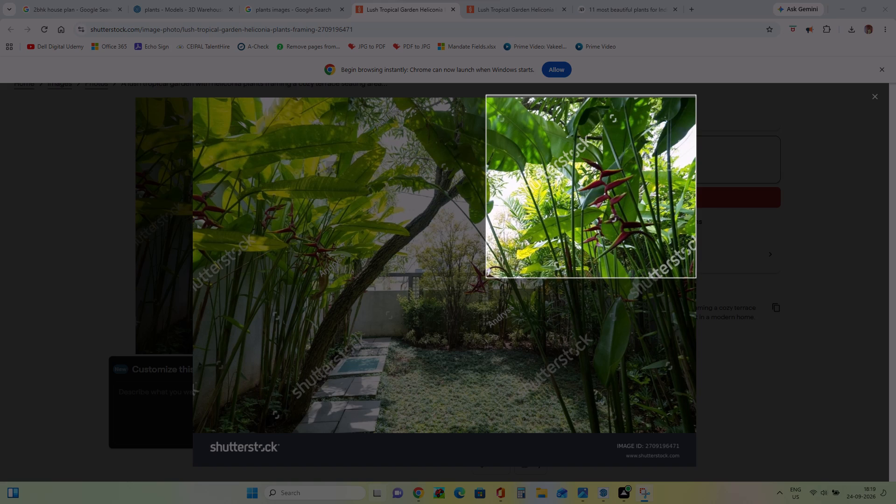
{"action": "left_click_drag", "start_coordinate": [145, 436], "coordinate": [196, 432]}
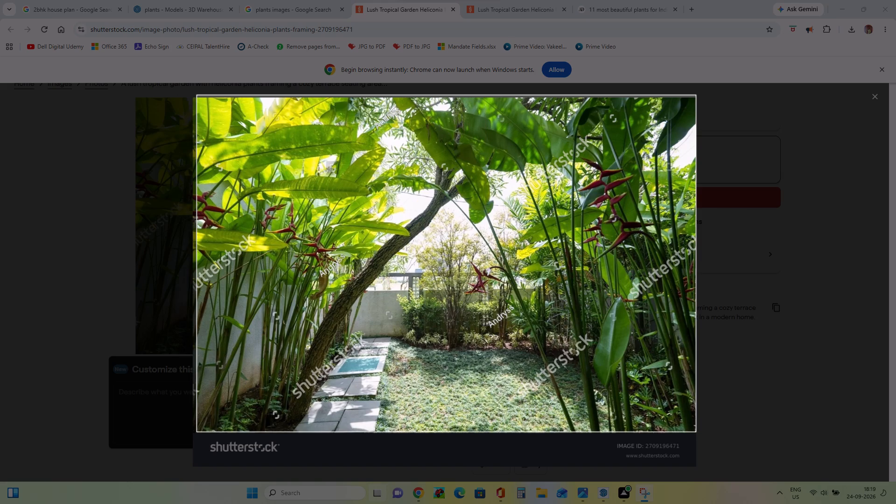
{"action": "left_click_drag", "start_coordinate": [196, 432], "coordinate": [187, 436]}
{"action": "left_click", "coordinate": [187, 436]}
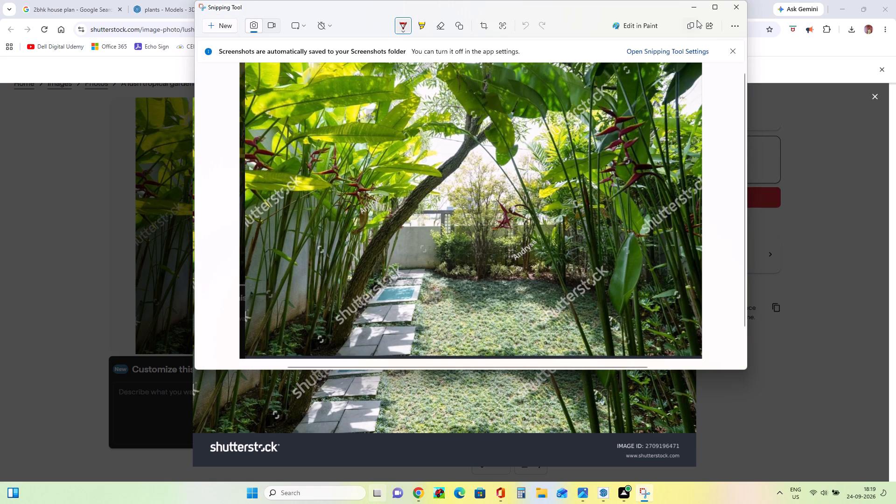
Save the garden photo snip to the Desktop as a PNG named background.
{"action": "left_click", "coordinate": [689, 27]}
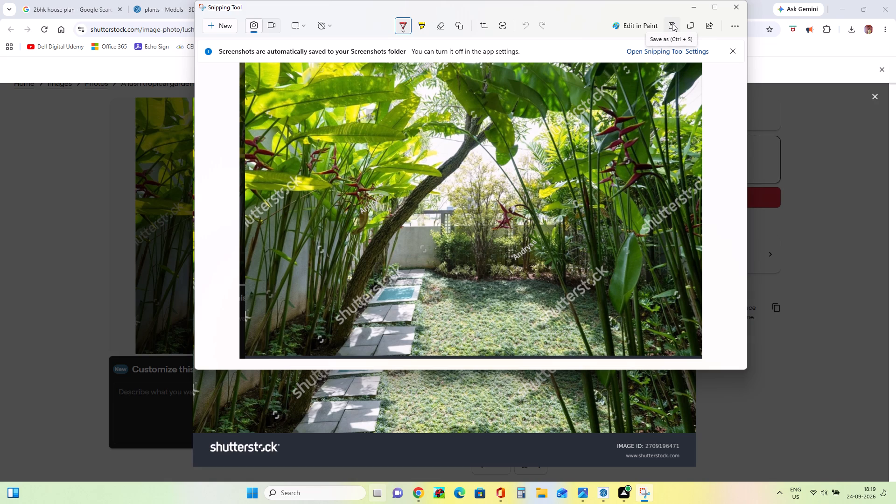
{"action": "left_click", "coordinate": [672, 23]}
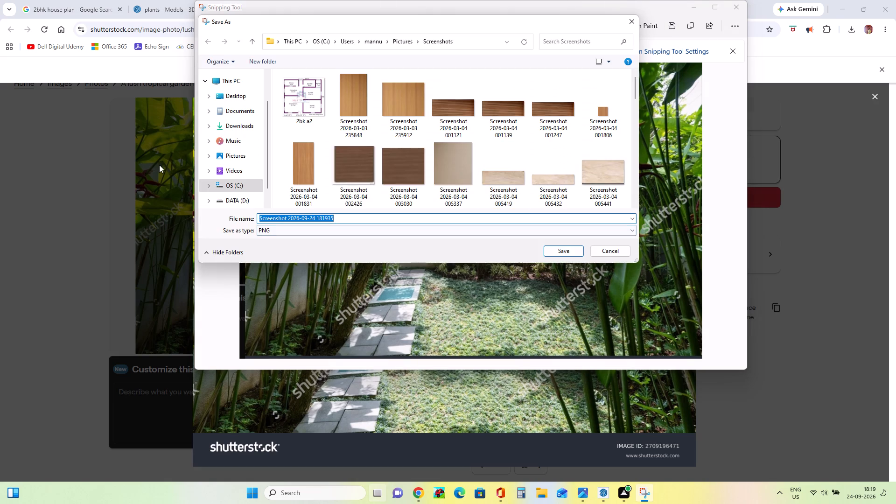
{"action": "left_click", "coordinate": [239, 95]}
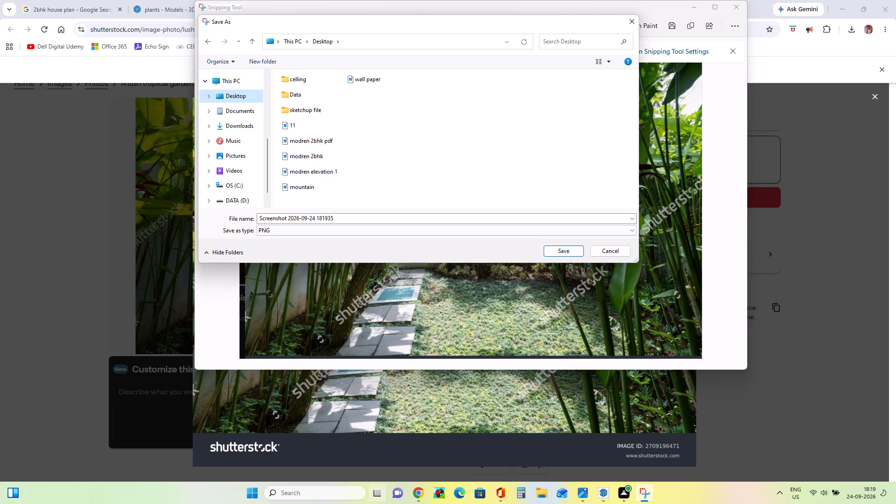
{"action": "left_click", "coordinate": [425, 219]}
{"action": "key", "text": "BackSpace"}
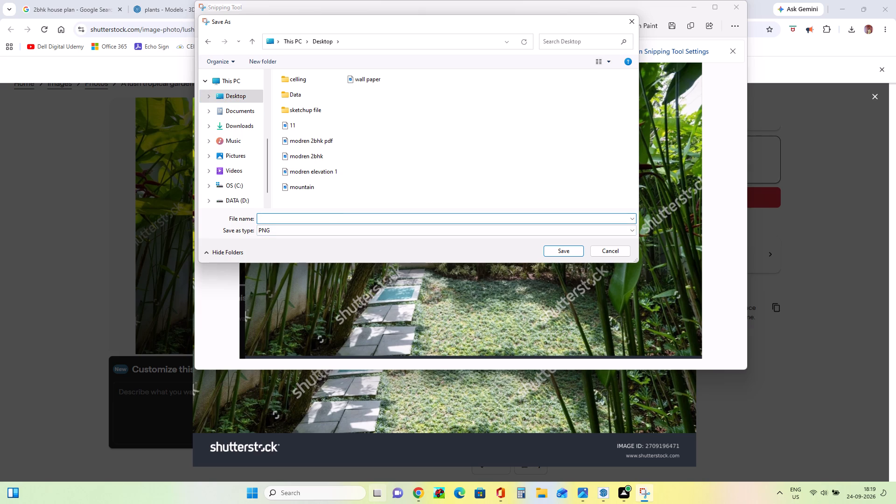
{"action": "type", "text": "bac"}
{"action": "key", "text": "k"}
{"action": "type", "text": "gr"}
{"action": "type", "text": "ound"}
{"action": "key", "text": "Return"}
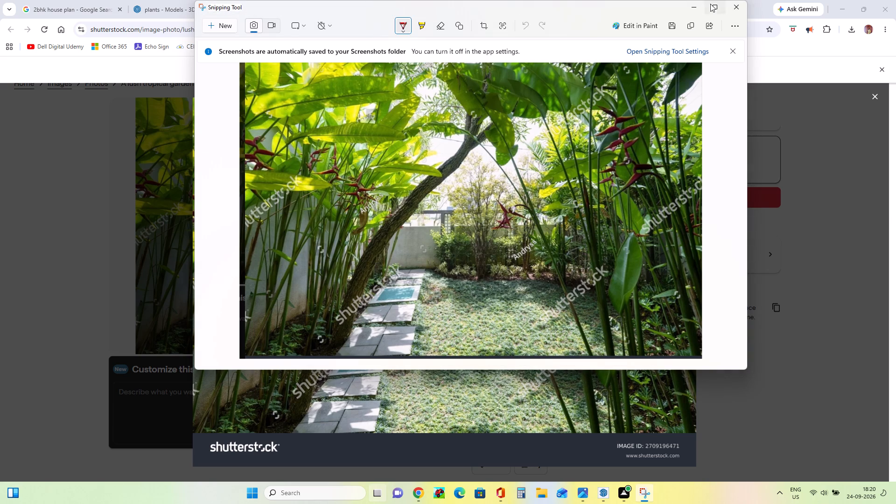
Switch back to the house front elevation model in SketchUp.
{"action": "left_click", "coordinate": [693, 10]}
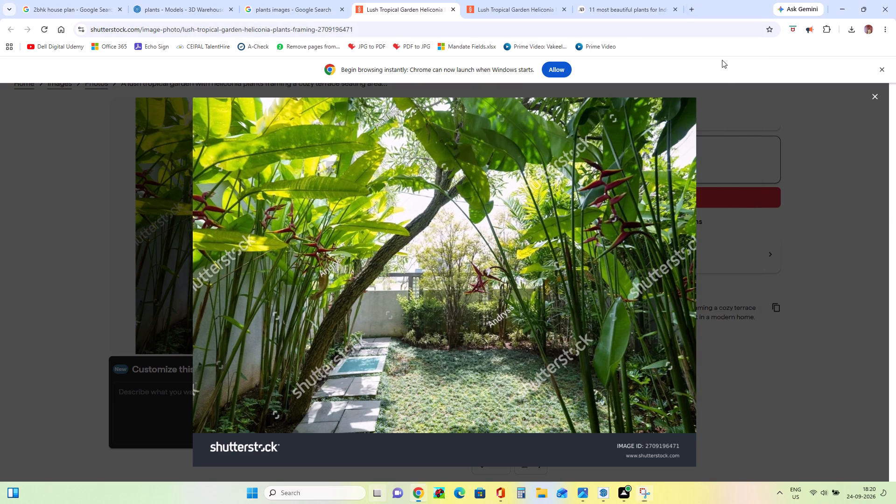
{"action": "left_click", "coordinate": [840, 11]}
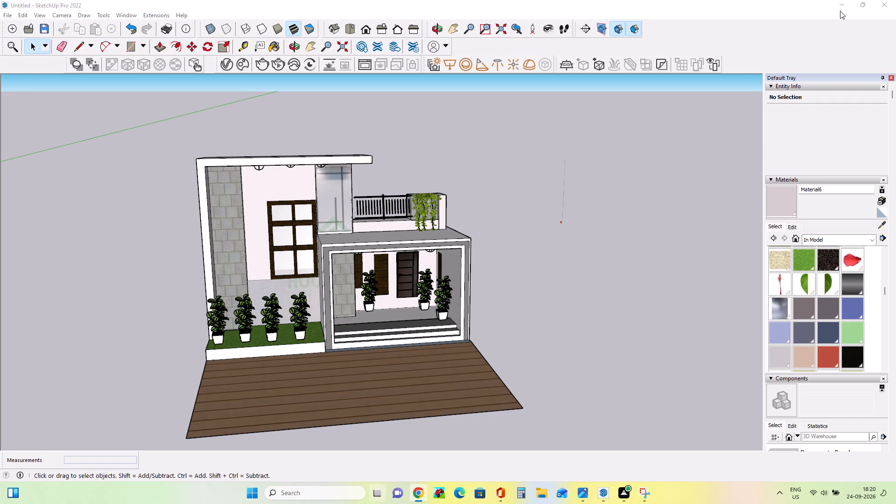
Import the background image from the Desktop as an image and place it upright over the porch roof by the balcony.
{"action": "left_click", "coordinate": [11, 14]}
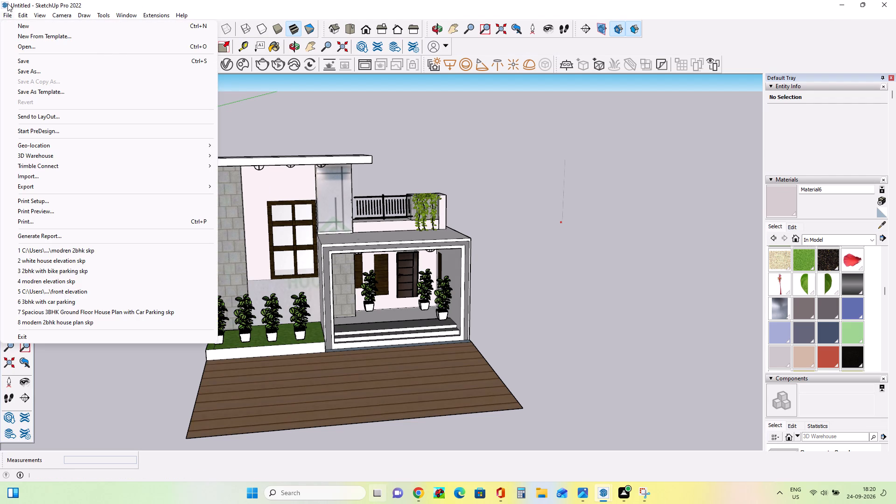
{"action": "left_click", "coordinate": [35, 178]}
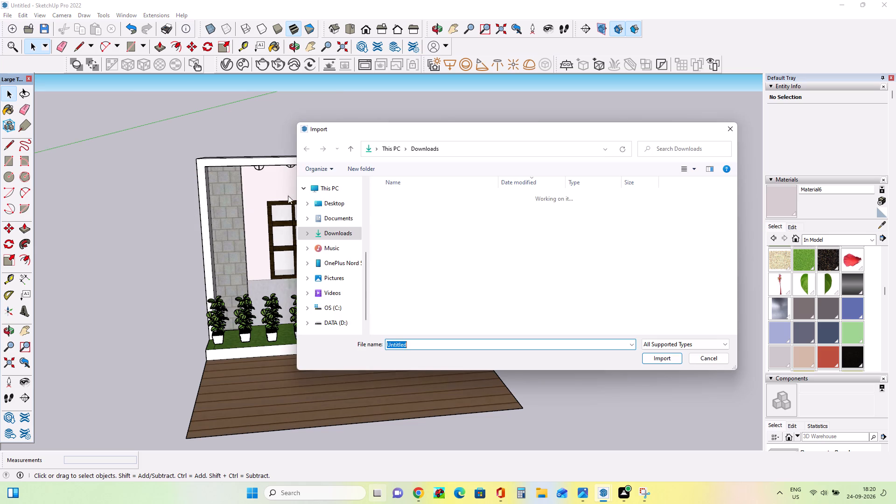
{"action": "left_click", "coordinate": [342, 202]}
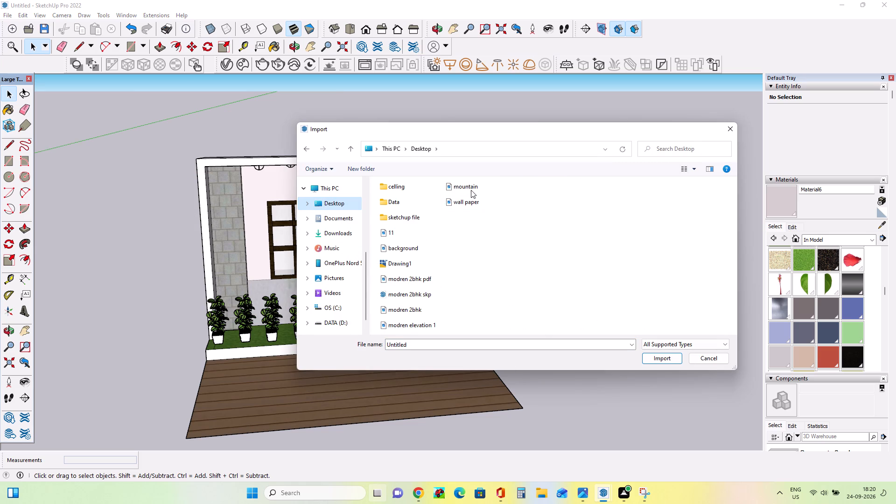
{"action": "scroll", "coordinate": [420, 302], "scroll_direction": "down", "scroll_amount": 7}
{"action": "scroll", "coordinate": [466, 279], "scroll_direction": "down", "scroll_amount": 4}
{"action": "scroll", "coordinate": [466, 279], "scroll_direction": "up", "scroll_amount": 1}
{"action": "scroll", "coordinate": [466, 279], "scroll_direction": "down", "scroll_amount": 2}
{"action": "left_click", "coordinate": [413, 252]}
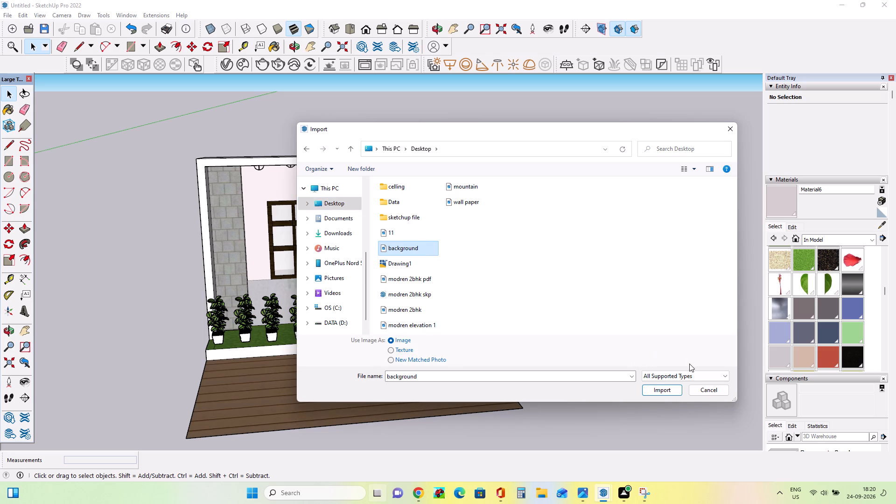
{"action": "left_click", "coordinate": [662, 392]}
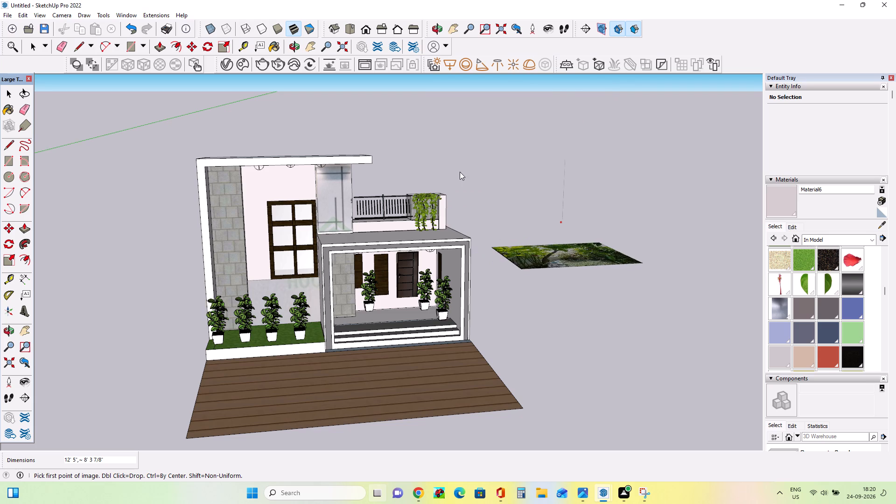
{"action": "left_click", "coordinate": [472, 163]}
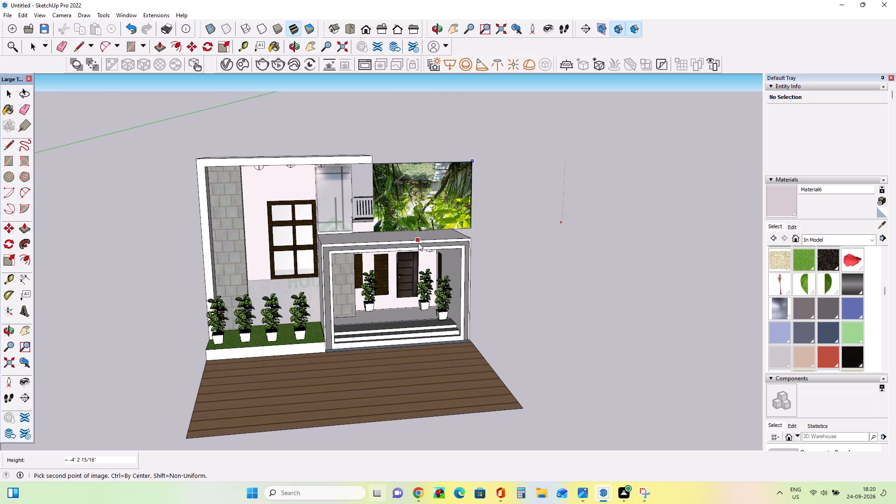
{"action": "left_click", "coordinate": [418, 243]}
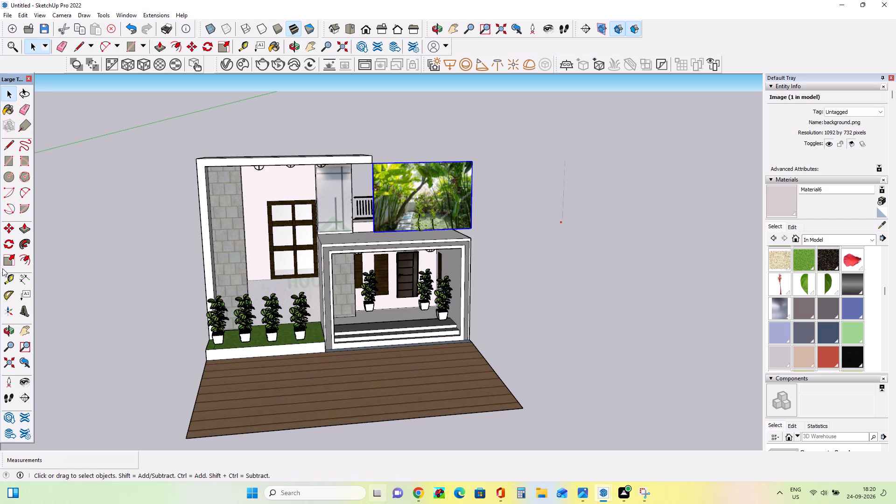
Stretch the background image's width across the back of the house by a red scale of about 3.10.
{"action": "left_click", "coordinate": [9, 262]}
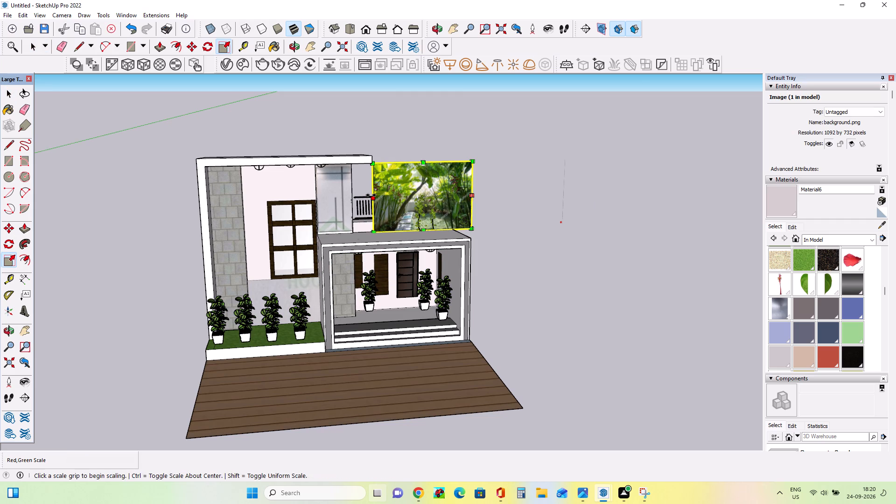
{"action": "left_click", "coordinate": [371, 195]}
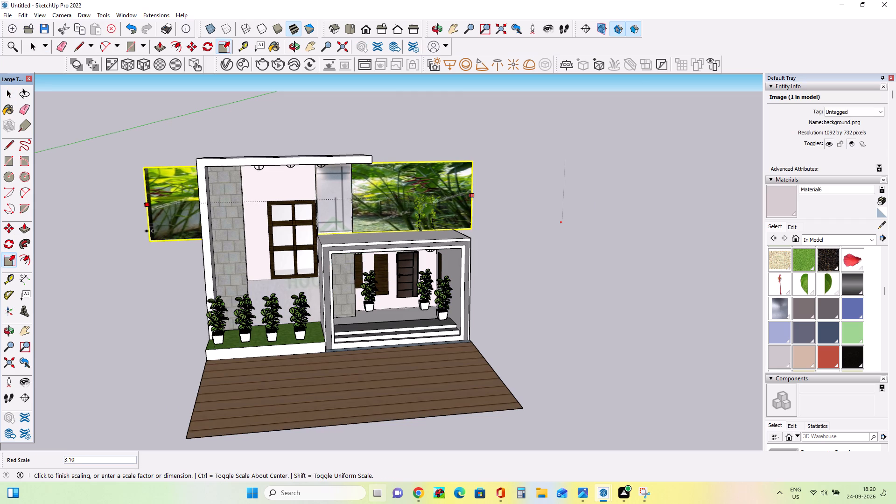
{"action": "left_click", "coordinate": [150, 231]}
Move the widened background image about 8' 7" so it stands clear behind the house.
{"action": "middle_click_drag", "start_coordinate": [450, 151], "coordinate": [436, 279]}
{"action": "middle_click", "coordinate": [435, 280]}
{"action": "middle_click_drag", "start_coordinate": [443, 194], "coordinate": [469, 345]}
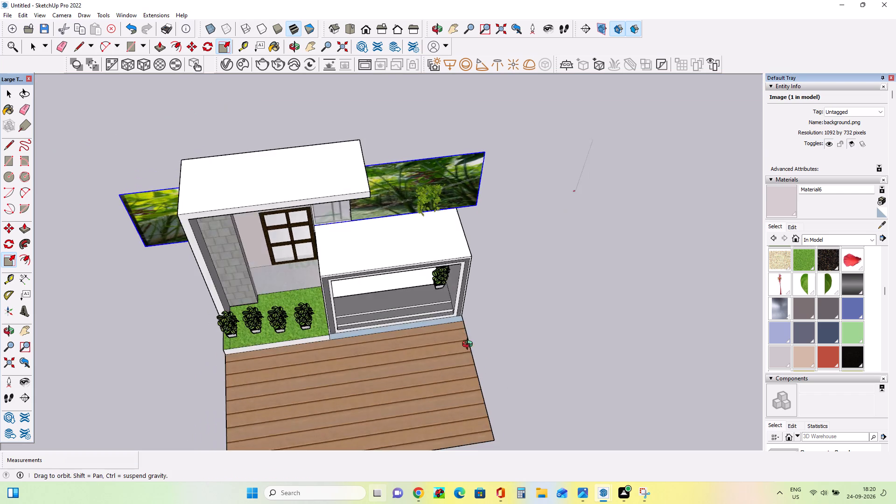
{"action": "middle_click_drag", "start_coordinate": [469, 345], "coordinate": [469, 364]}
{"action": "middle_click_drag", "start_coordinate": [371, 193], "coordinate": [293, 21]}
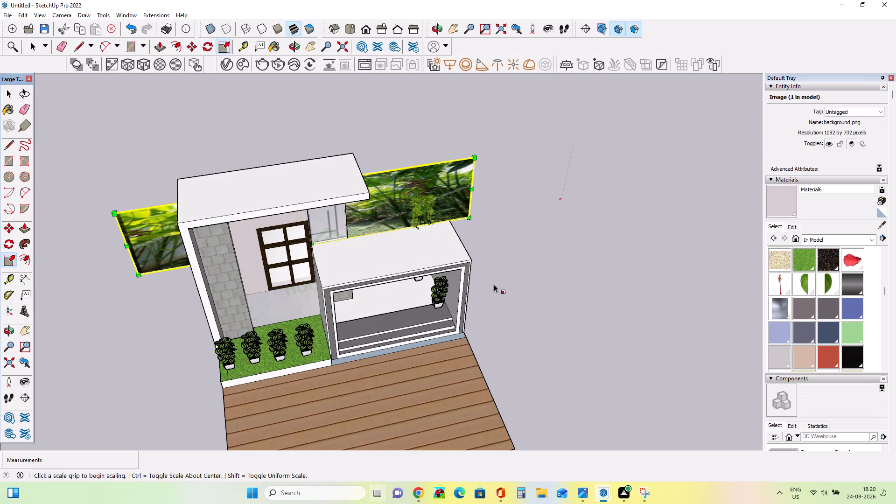
{"action": "left_click", "coordinate": [13, 234]}
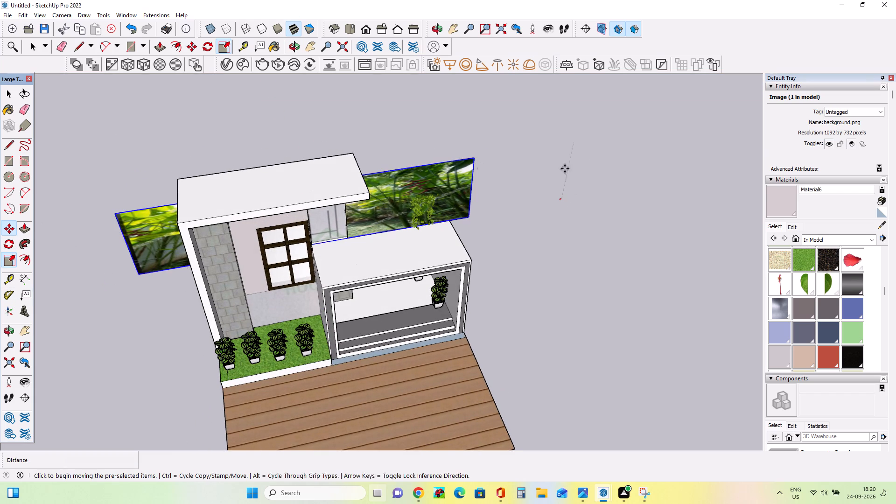
{"action": "left_click", "coordinate": [470, 220]}
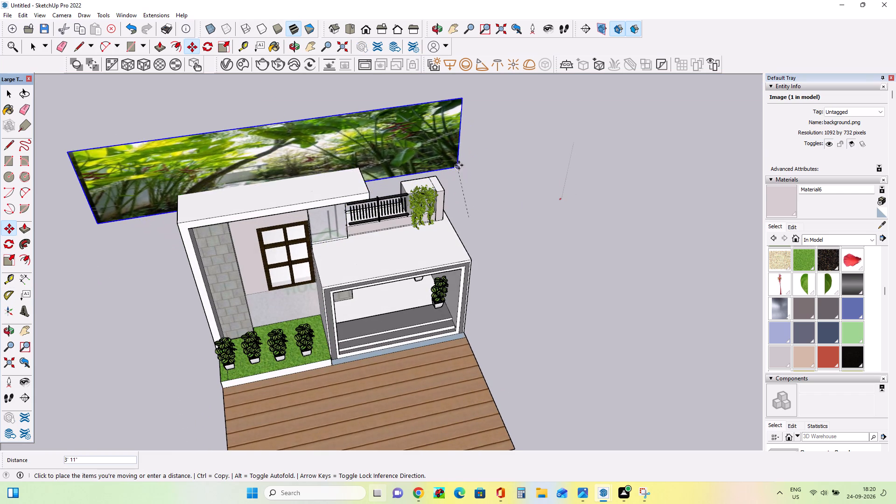
{"action": "left_click", "coordinate": [455, 137]}
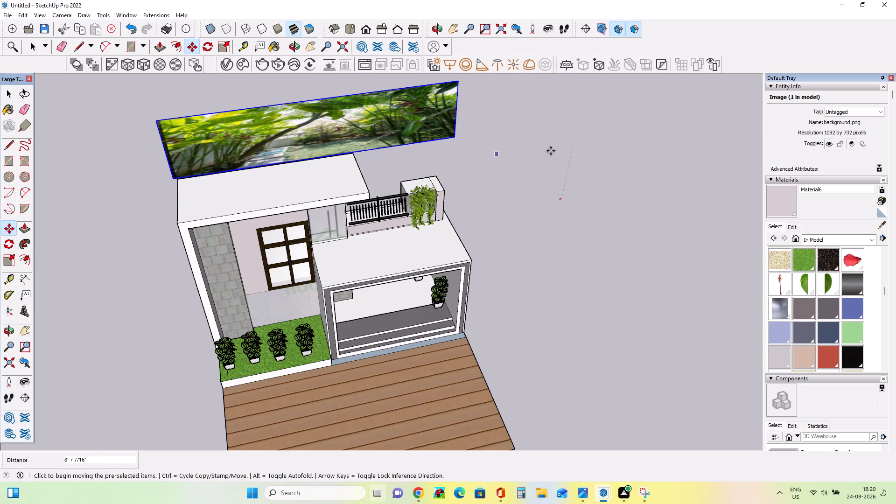
Stretch the background image taller, scaling its top edge upward about 1.62 and its bottom edge down toward the house base by 3.00.
{"action": "middle_click_drag", "start_coordinate": [551, 151], "coordinate": [504, 108]}
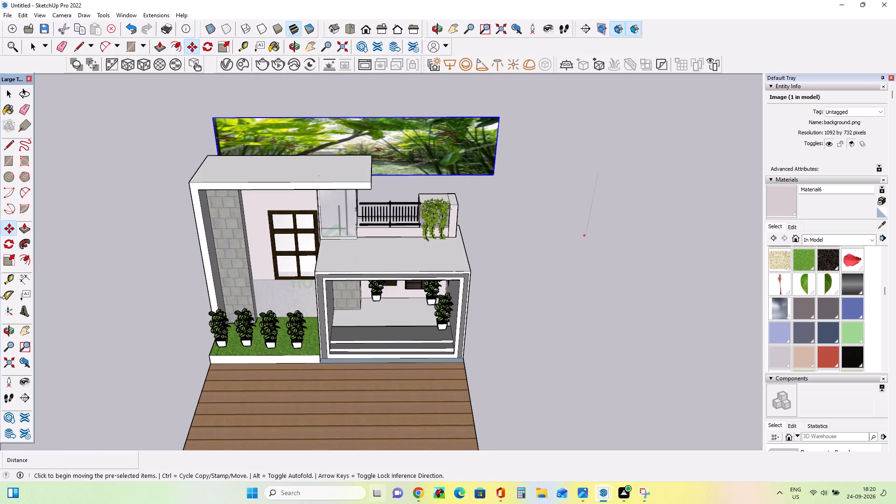
{"action": "left_click", "coordinate": [10, 257]}
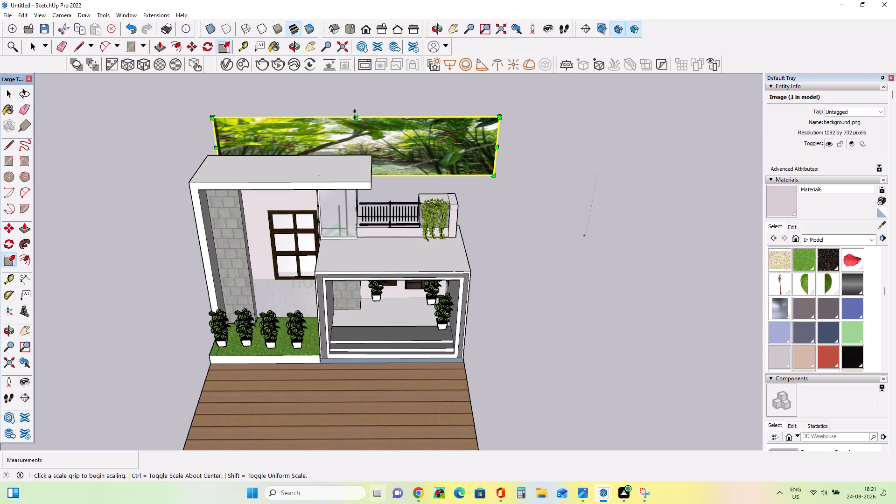
{"action": "left_click", "coordinate": [355, 114]}
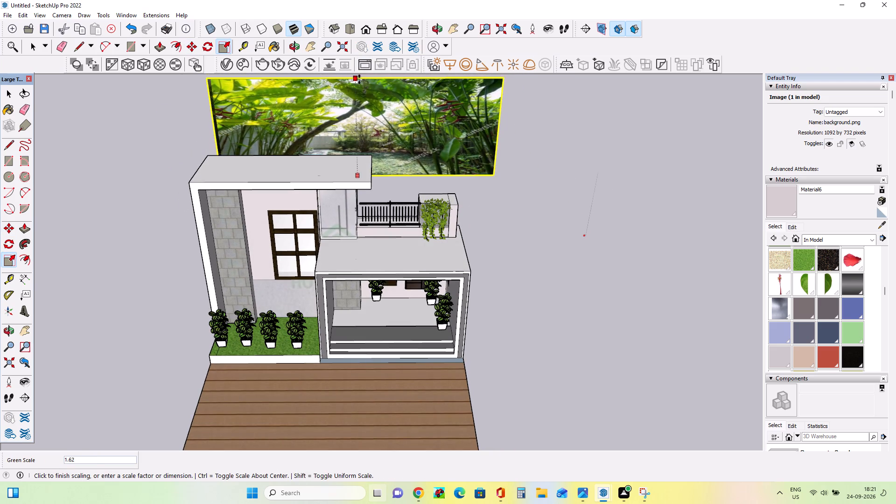
{"action": "left_click", "coordinate": [359, 81]}
{"action": "middle_click_drag", "start_coordinate": [675, 297], "coordinate": [445, 318]}
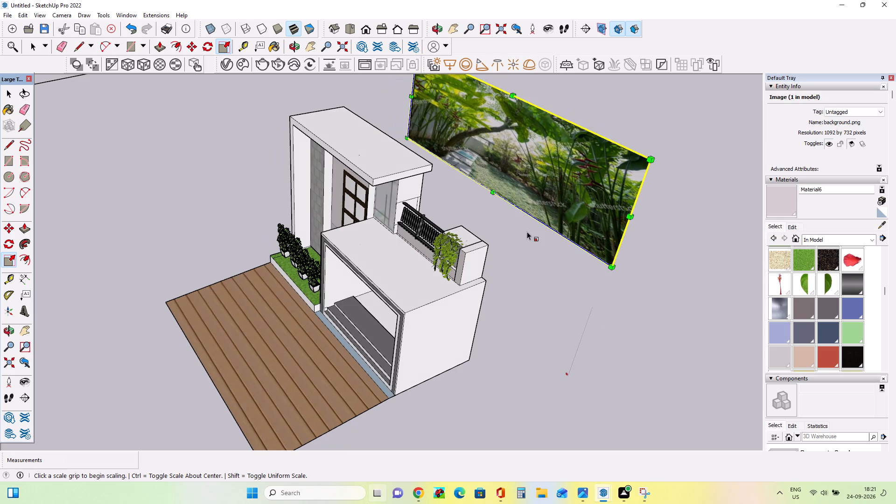
{"action": "left_click", "coordinate": [493, 192]}
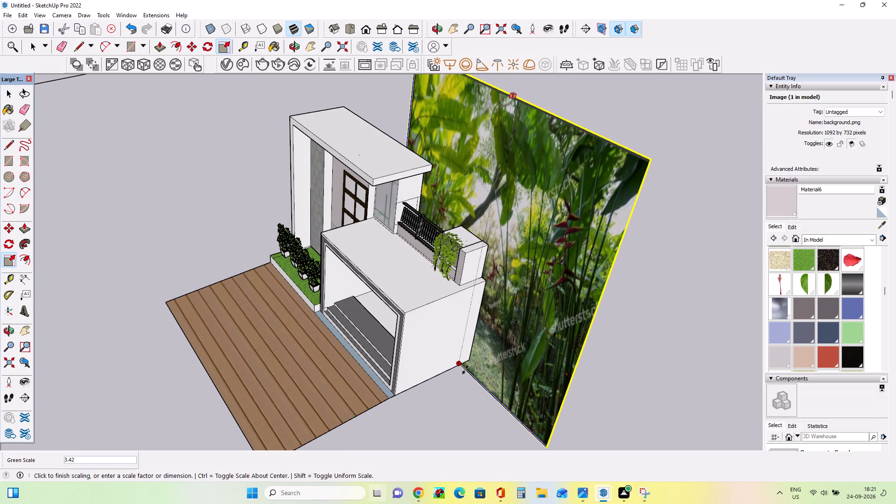
{"action": "left_click", "coordinate": [478, 356]}
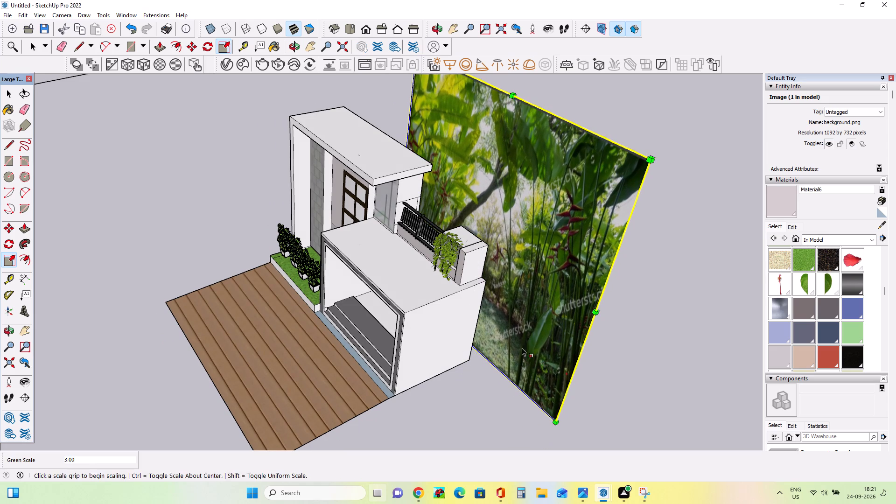
Move the background image down behind the house so its bottom edge sits nearer the ground.
{"action": "middle_click_drag", "start_coordinate": [522, 349], "coordinate": [682, 302]}
{"action": "middle_click_drag", "start_coordinate": [683, 298], "coordinate": [685, 291]}
{"action": "middle_click_drag", "start_coordinate": [314, 380], "coordinate": [364, 414]}
{"action": "middle_click_drag", "start_coordinate": [376, 419], "coordinate": [546, 439]}
{"action": "middle_click", "coordinate": [546, 439]}
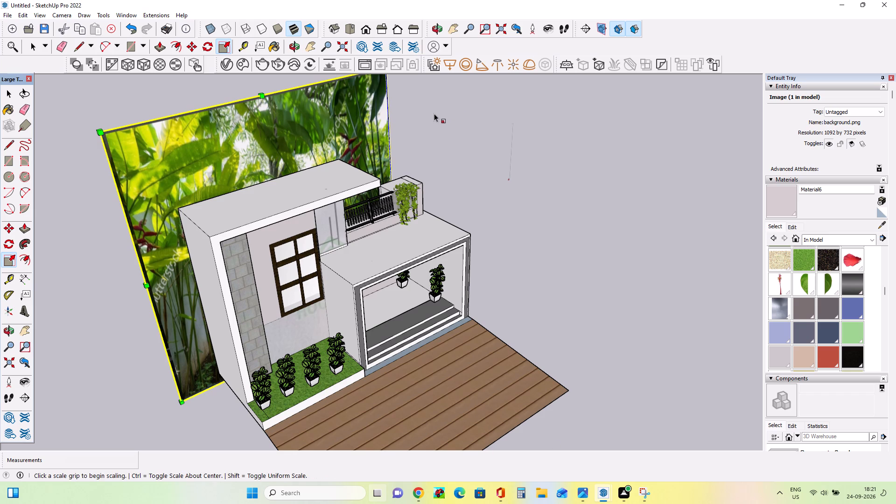
{"action": "middle_click_drag", "start_coordinate": [441, 249], "coordinate": [478, 318]}
{"action": "middle_click_drag", "start_coordinate": [491, 309], "coordinate": [518, 300]}
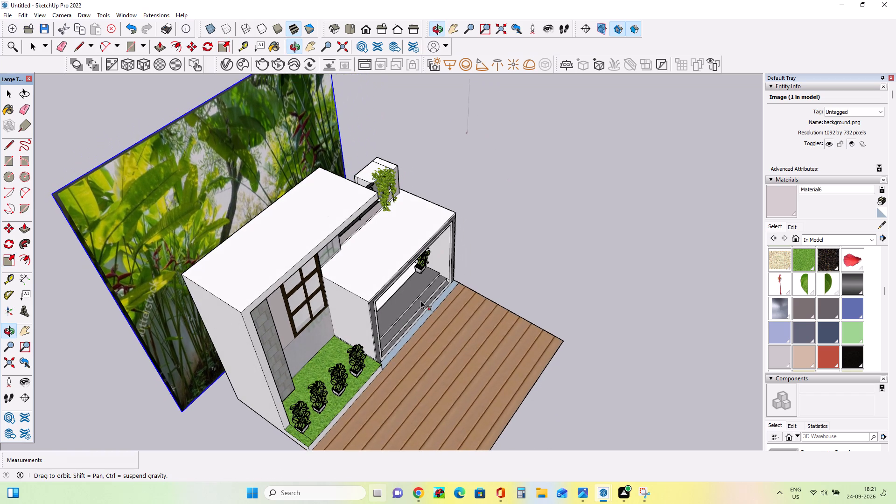
{"action": "left_click", "coordinate": [10, 231]}
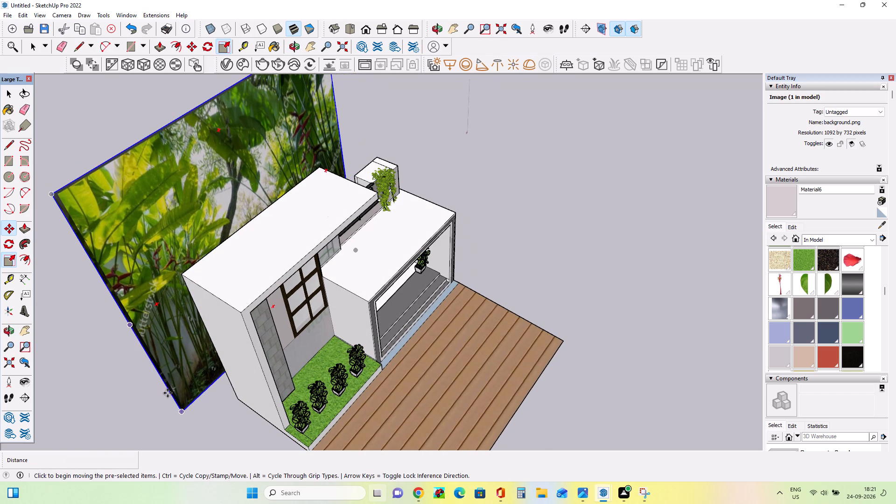
{"action": "left_click", "coordinate": [183, 412]}
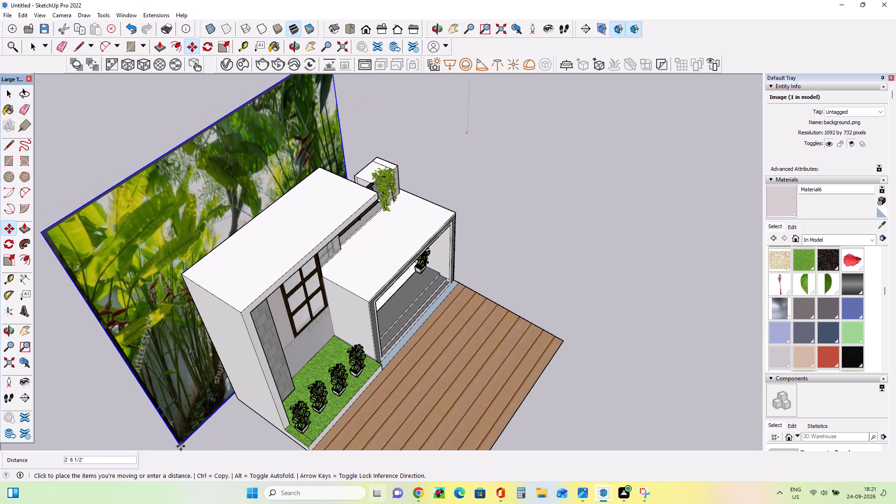
{"action": "left_click", "coordinate": [193, 449]}
Widen the background image past both sides of the house, scaling the balcony-side edge outward by about 1.25.
{"action": "middle_click_drag", "start_coordinate": [441, 377], "coordinate": [326, 377]}
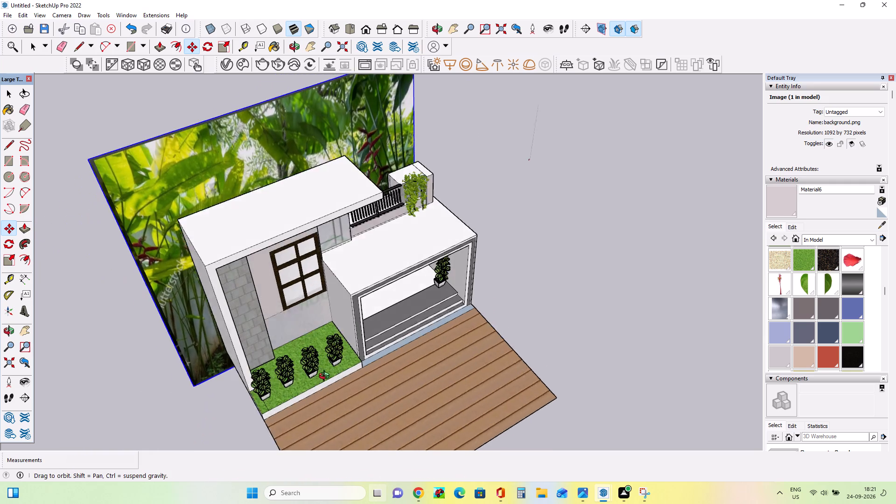
{"action": "middle_click_drag", "start_coordinate": [326, 377], "coordinate": [317, 370]}
{"action": "scroll", "coordinate": [327, 367], "scroll_direction": "up", "scroll_amount": 1}
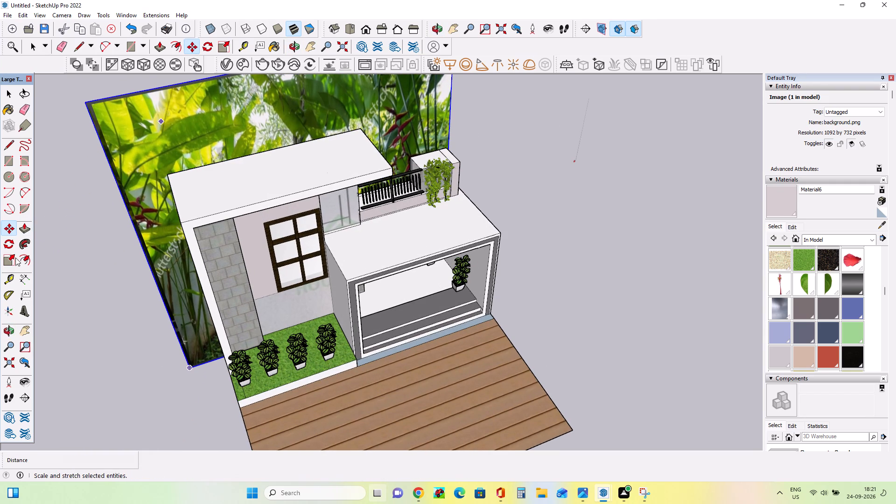
{"action": "left_click", "coordinate": [11, 259]}
{"action": "left_click", "coordinate": [145, 260]}
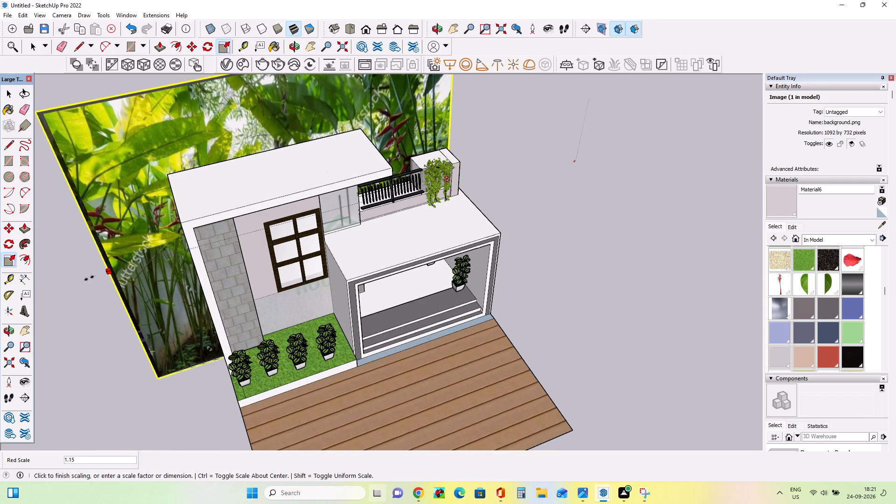
{"action": "left_click", "coordinate": [69, 290]}
{"action": "middle_click_drag", "start_coordinate": [501, 287], "coordinate": [484, 287]}
{"action": "middle_click_drag", "start_coordinate": [472, 287], "coordinate": [384, 299]}
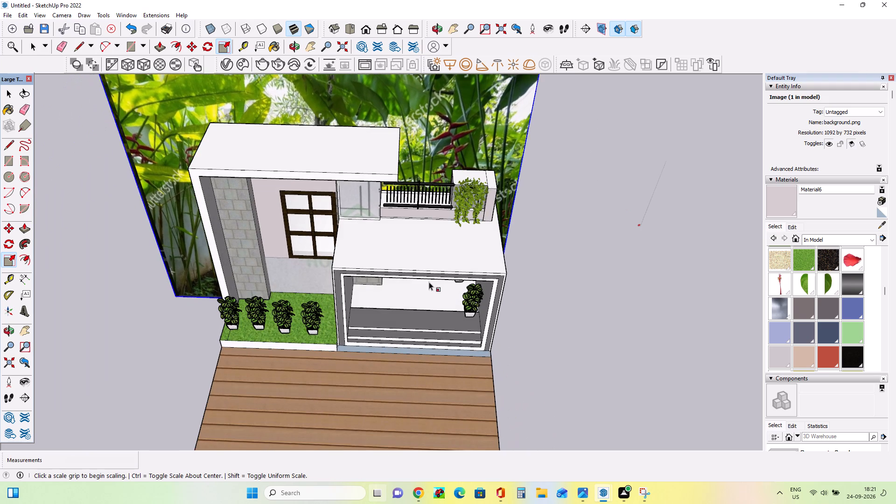
{"action": "scroll", "coordinate": [537, 238], "scroll_direction": "up", "scroll_amount": 4}
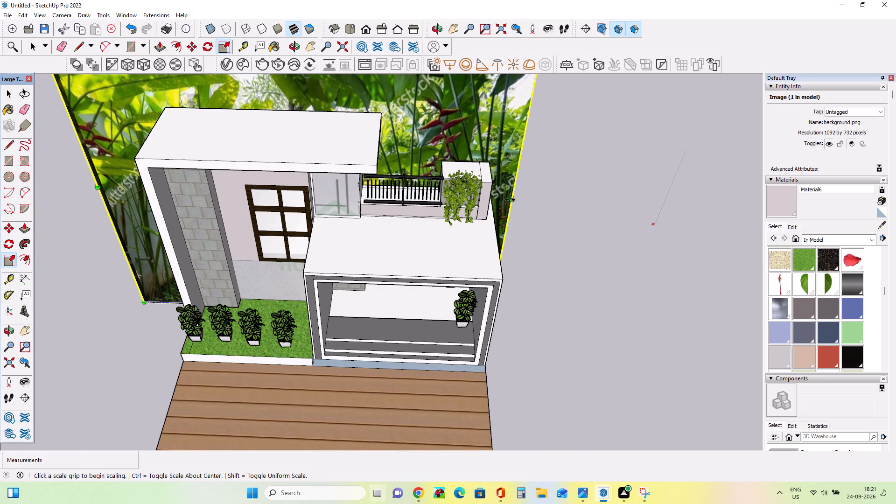
{"action": "left_click", "coordinate": [513, 200]}
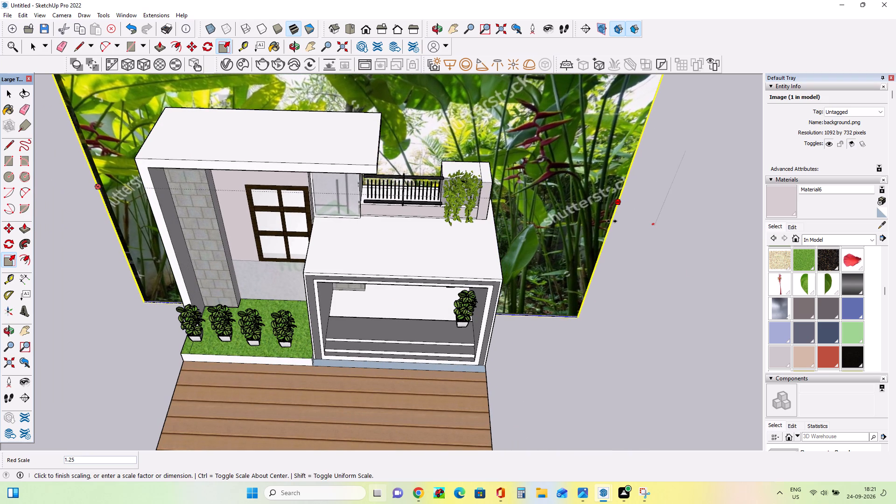
{"action": "left_click", "coordinate": [616, 225]}
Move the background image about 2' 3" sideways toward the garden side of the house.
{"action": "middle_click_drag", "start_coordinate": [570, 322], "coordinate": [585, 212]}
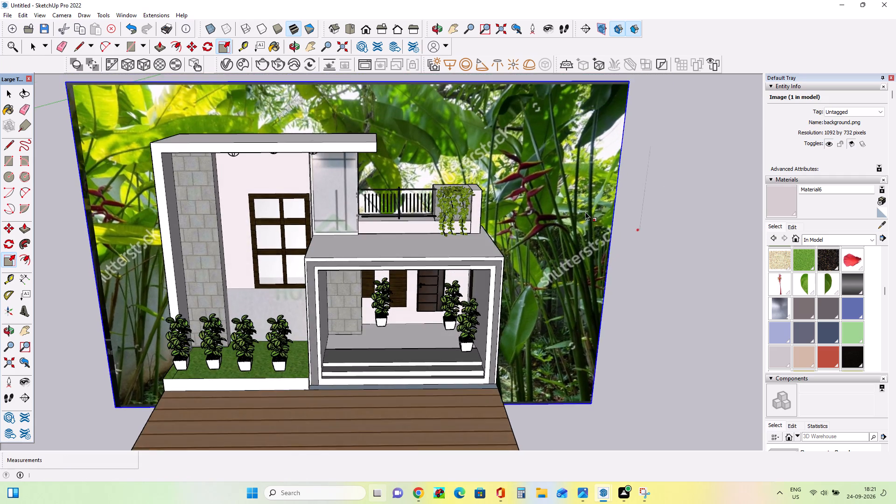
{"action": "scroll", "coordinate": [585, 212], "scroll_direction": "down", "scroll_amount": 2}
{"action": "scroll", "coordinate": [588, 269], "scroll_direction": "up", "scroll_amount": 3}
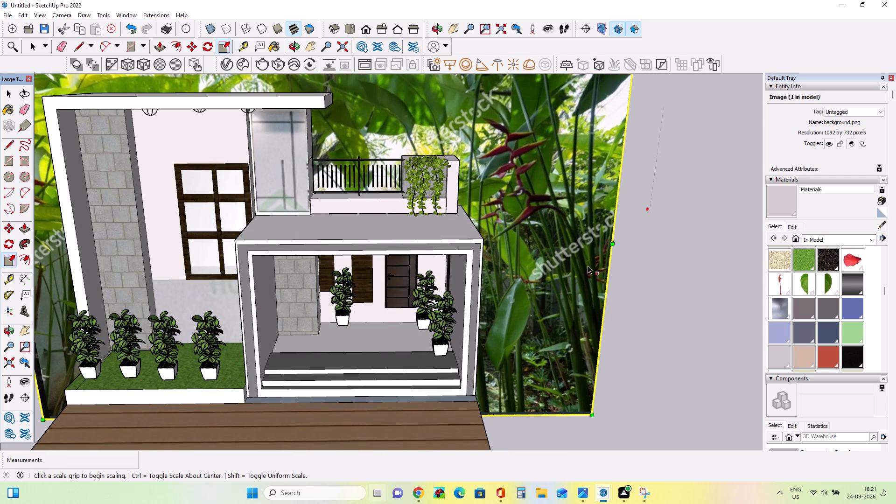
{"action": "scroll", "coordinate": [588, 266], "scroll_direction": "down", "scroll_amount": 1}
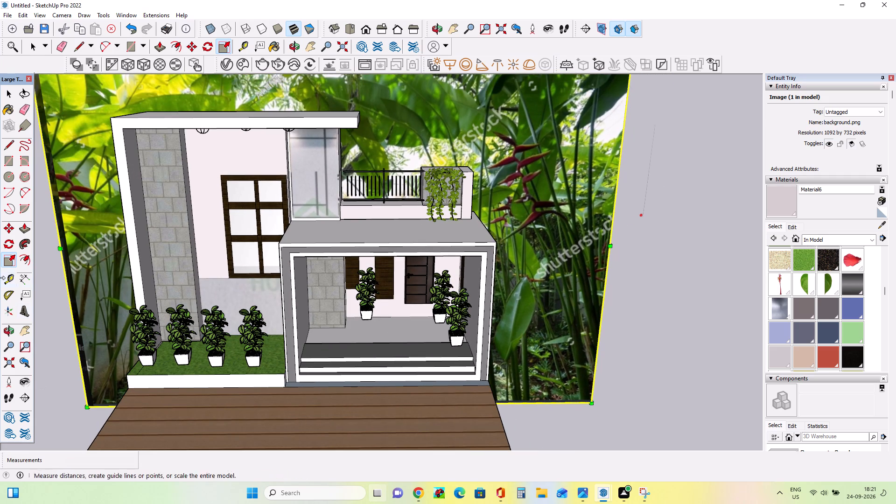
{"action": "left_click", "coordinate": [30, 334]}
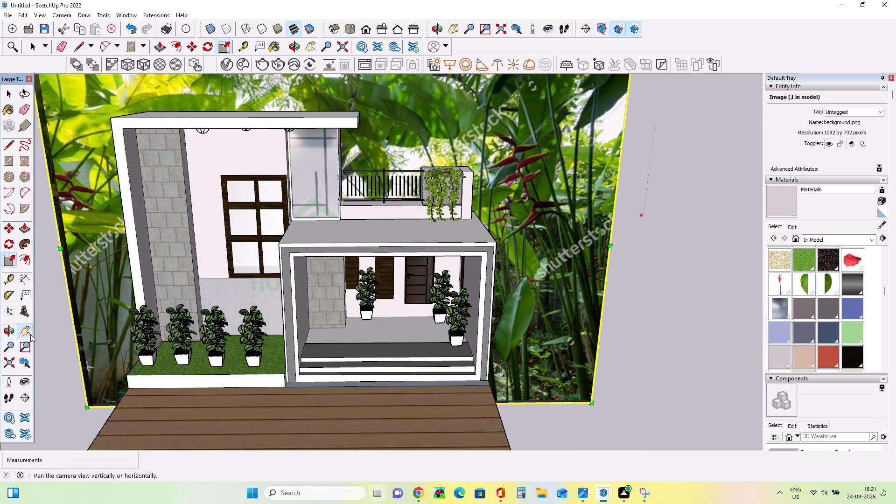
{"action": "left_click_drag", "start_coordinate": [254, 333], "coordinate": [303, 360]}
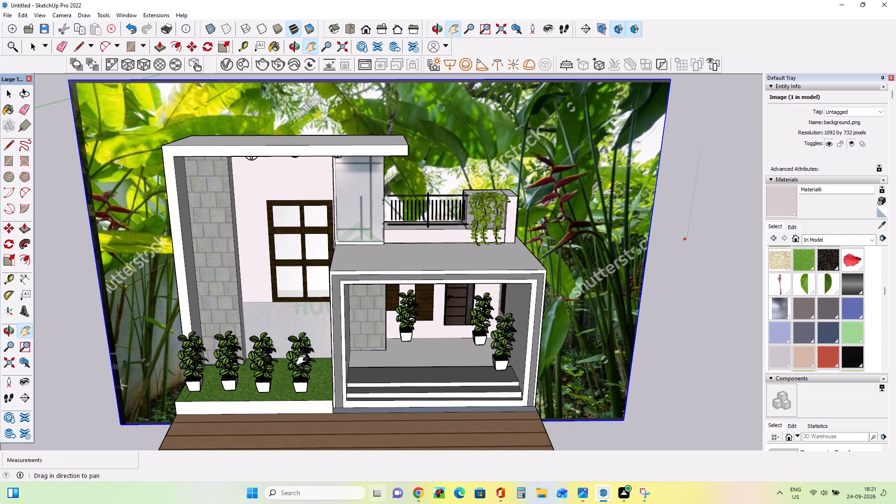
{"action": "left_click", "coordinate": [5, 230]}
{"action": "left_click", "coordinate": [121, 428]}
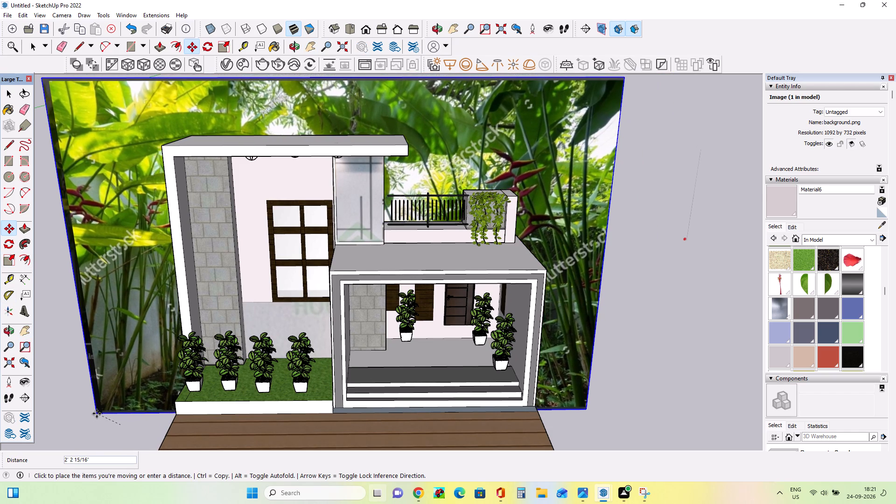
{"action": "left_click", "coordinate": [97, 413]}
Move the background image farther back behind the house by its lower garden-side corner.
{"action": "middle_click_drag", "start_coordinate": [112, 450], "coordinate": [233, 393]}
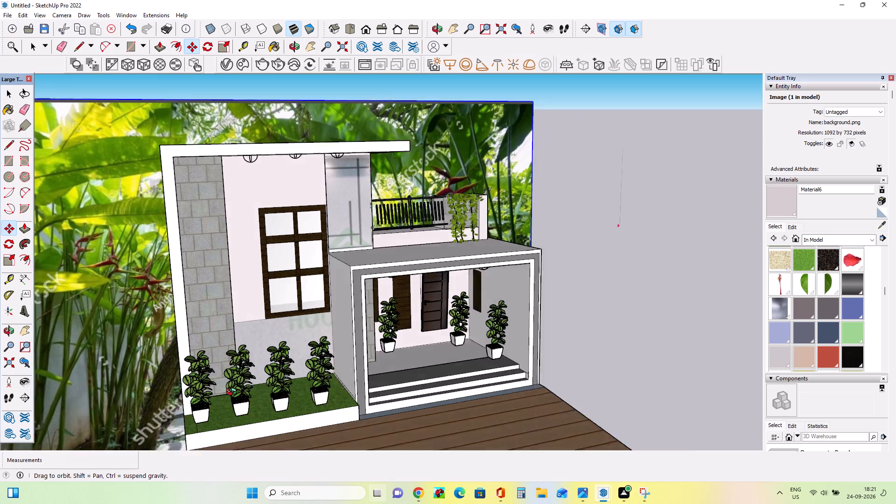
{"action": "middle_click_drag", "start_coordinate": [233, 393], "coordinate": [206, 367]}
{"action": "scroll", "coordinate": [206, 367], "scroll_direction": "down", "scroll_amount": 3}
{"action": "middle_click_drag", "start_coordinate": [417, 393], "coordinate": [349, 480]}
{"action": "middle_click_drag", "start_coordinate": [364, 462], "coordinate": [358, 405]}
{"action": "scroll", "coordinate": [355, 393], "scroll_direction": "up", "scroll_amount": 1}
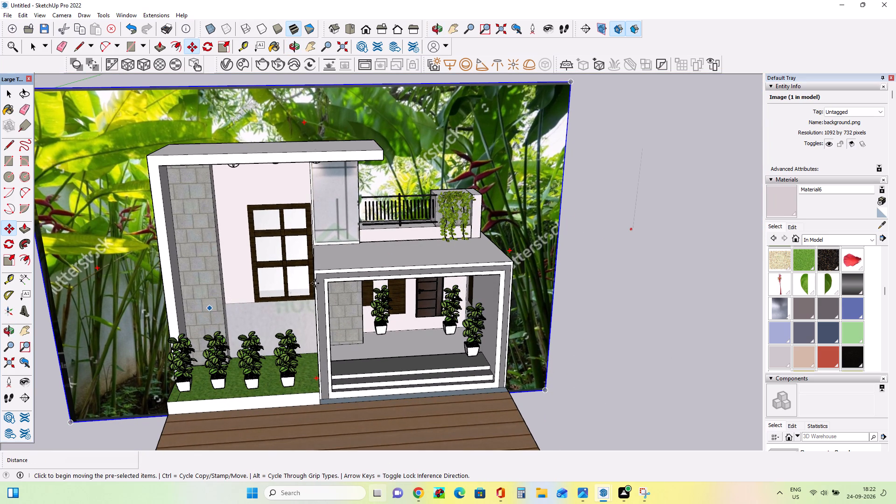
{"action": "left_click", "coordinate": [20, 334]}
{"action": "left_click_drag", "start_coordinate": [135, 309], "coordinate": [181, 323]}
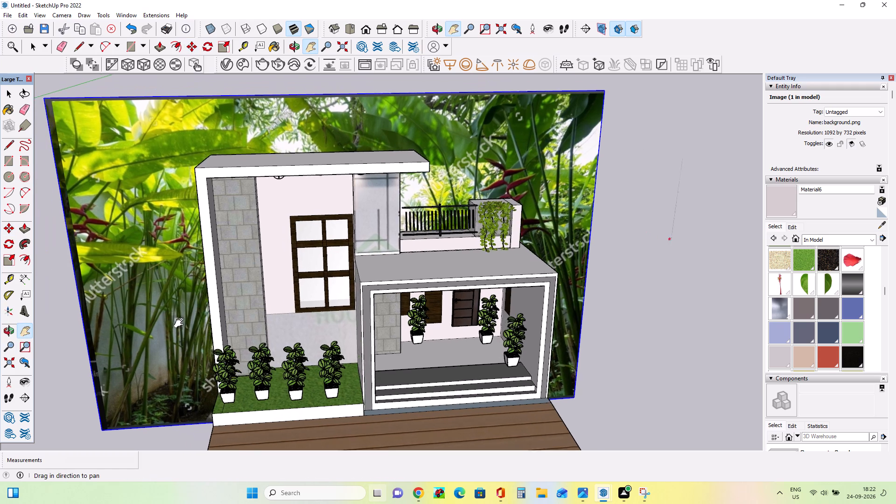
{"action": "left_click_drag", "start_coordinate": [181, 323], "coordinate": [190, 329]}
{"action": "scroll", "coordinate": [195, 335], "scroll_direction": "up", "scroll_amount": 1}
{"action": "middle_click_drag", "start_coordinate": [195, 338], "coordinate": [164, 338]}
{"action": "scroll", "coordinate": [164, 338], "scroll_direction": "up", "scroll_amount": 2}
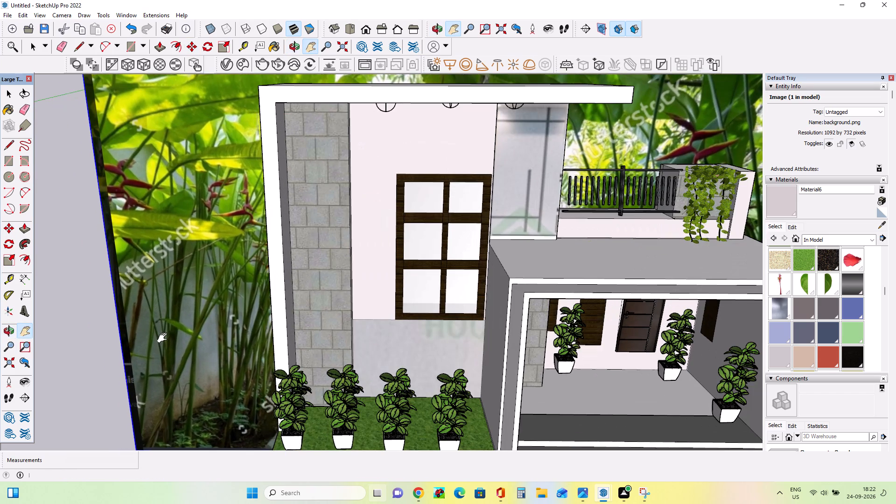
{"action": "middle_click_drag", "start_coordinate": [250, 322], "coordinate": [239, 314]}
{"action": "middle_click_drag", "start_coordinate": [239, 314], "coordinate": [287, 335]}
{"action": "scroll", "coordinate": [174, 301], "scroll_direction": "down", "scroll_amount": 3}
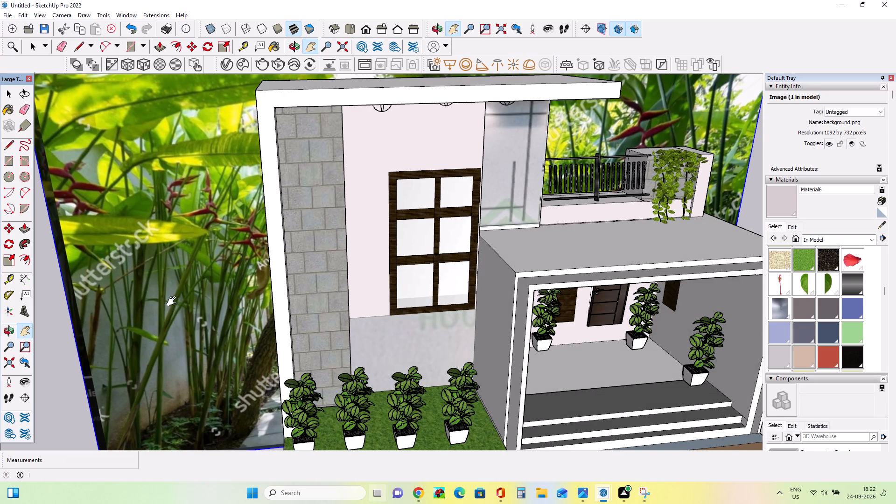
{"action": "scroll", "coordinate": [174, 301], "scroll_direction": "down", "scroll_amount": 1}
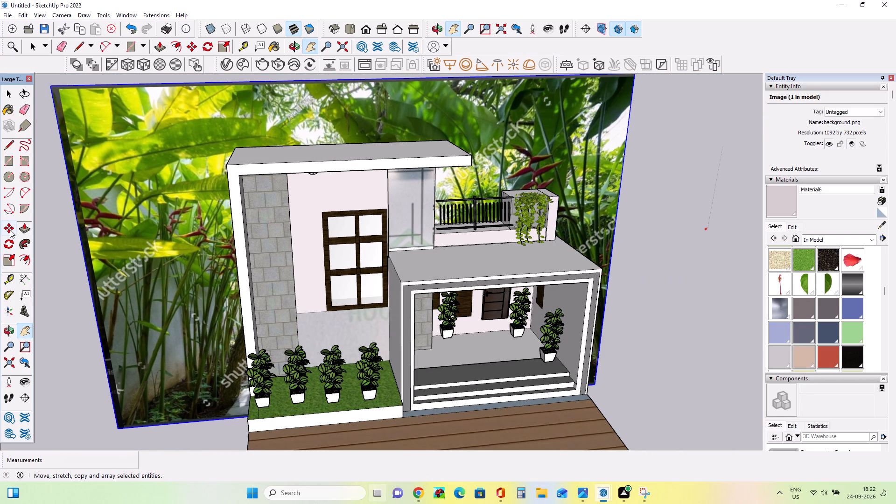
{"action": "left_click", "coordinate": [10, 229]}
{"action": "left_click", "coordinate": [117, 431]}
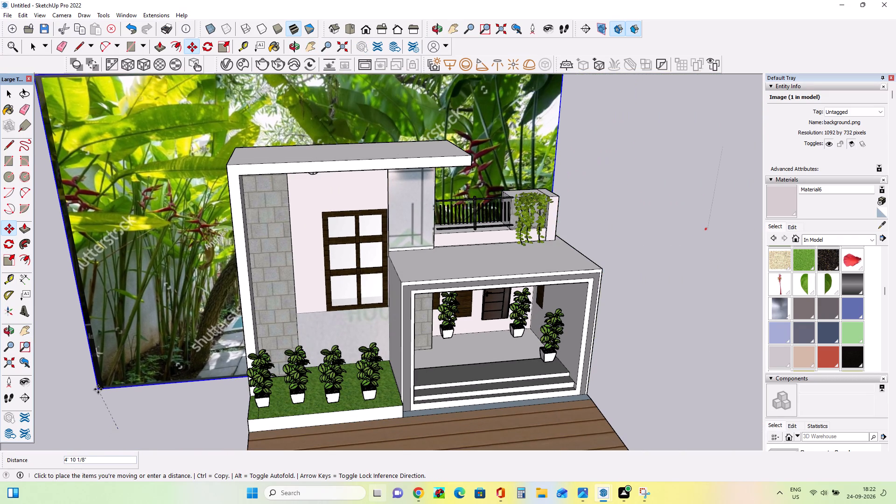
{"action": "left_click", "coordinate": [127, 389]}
Move the background image about 14' 3" by its lower garden-side corner onto the house's rear base corner.
{"action": "scroll", "coordinate": [164, 392], "scroll_direction": "up", "scroll_amount": 9}
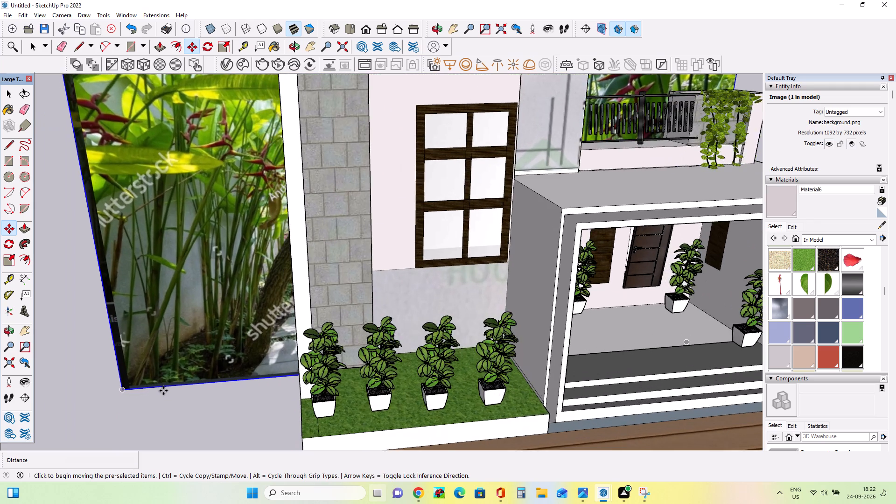
{"action": "scroll", "coordinate": [163, 388], "scroll_direction": "down", "scroll_amount": 8}
{"action": "middle_click_drag", "start_coordinate": [169, 398], "coordinate": [259, 414]}
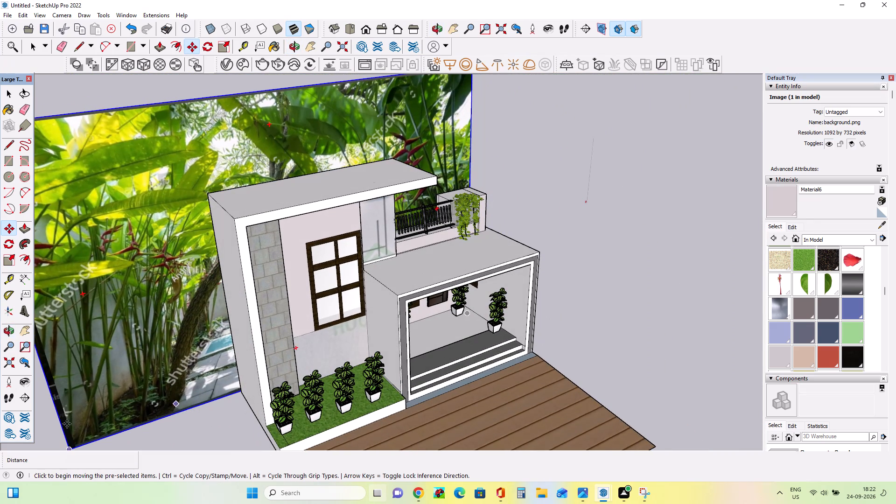
{"action": "left_click", "coordinate": [69, 447]}
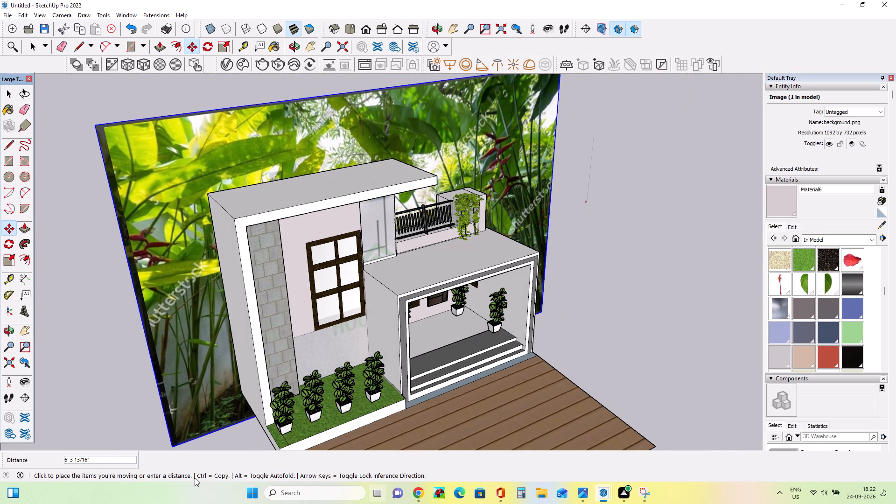
{"action": "scroll", "coordinate": [180, 433], "scroll_direction": "down", "scroll_amount": 4}
{"action": "middle_click_drag", "start_coordinate": [169, 418], "coordinate": [200, 288]}
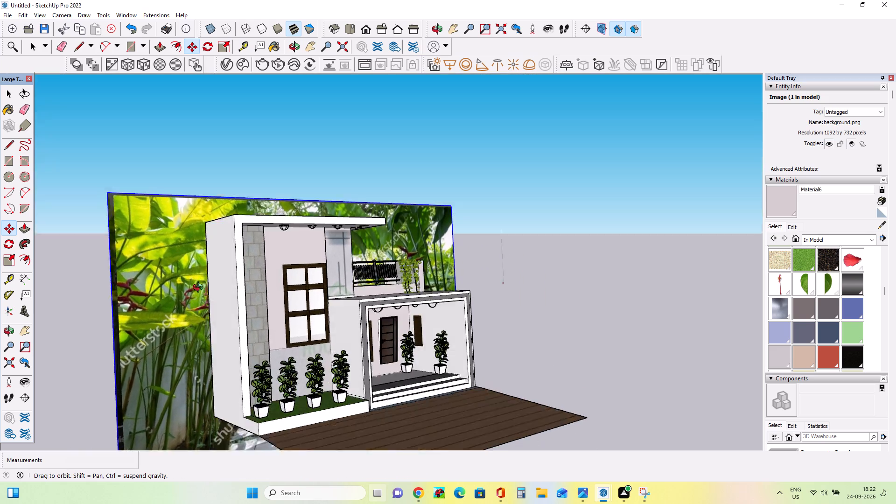
{"action": "middle_click_drag", "start_coordinate": [200, 288], "coordinate": [200, 294]}
{"action": "scroll", "coordinate": [199, 296], "scroll_direction": "down", "scroll_amount": 1}
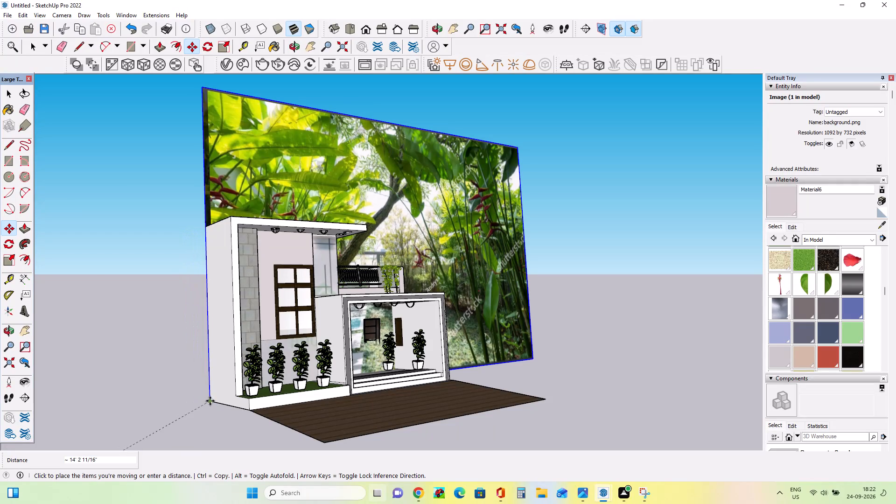
{"action": "left_click", "coordinate": [210, 401]}
Widen the background image by scaling its garden-side edge outward well past the house wall.
{"action": "middle_click_drag", "start_coordinate": [243, 390], "coordinate": [94, 455]}
{"action": "middle_click_drag", "start_coordinate": [219, 335], "coordinate": [242, 416]}
{"action": "left_click", "coordinate": [9, 261]}
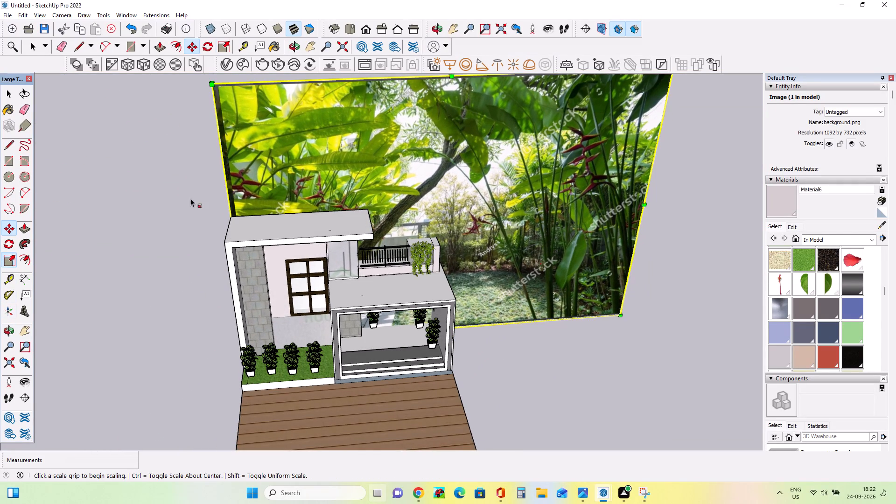
{"action": "middle_click_drag", "start_coordinate": [223, 203], "coordinate": [361, 175]}
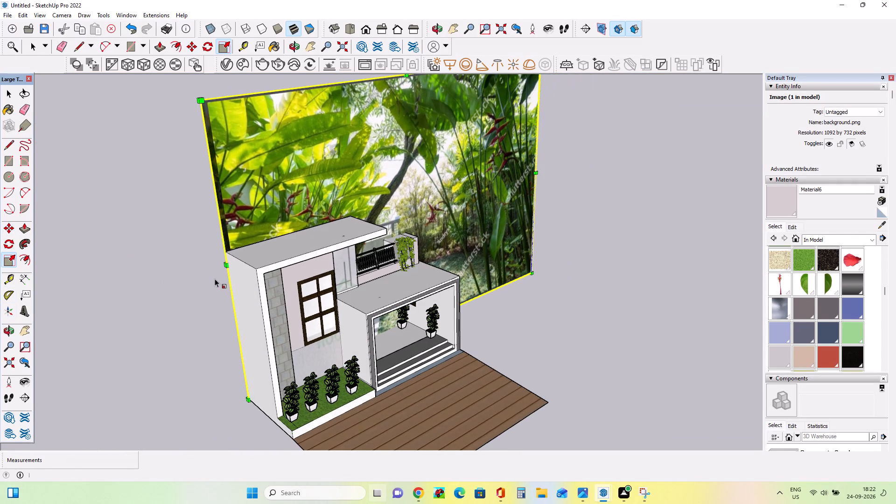
{"action": "left_click", "coordinate": [224, 264]}
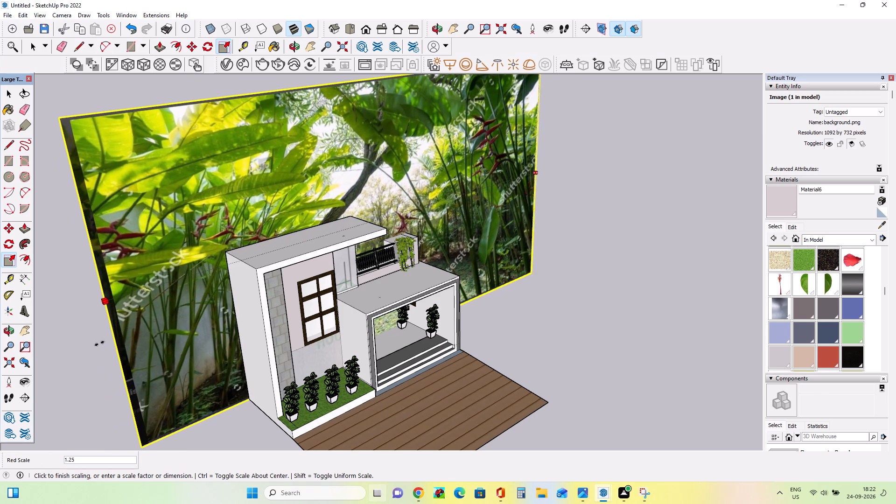
{"action": "left_click_drag", "start_coordinate": [47, 369], "coordinate": [40, 352]}
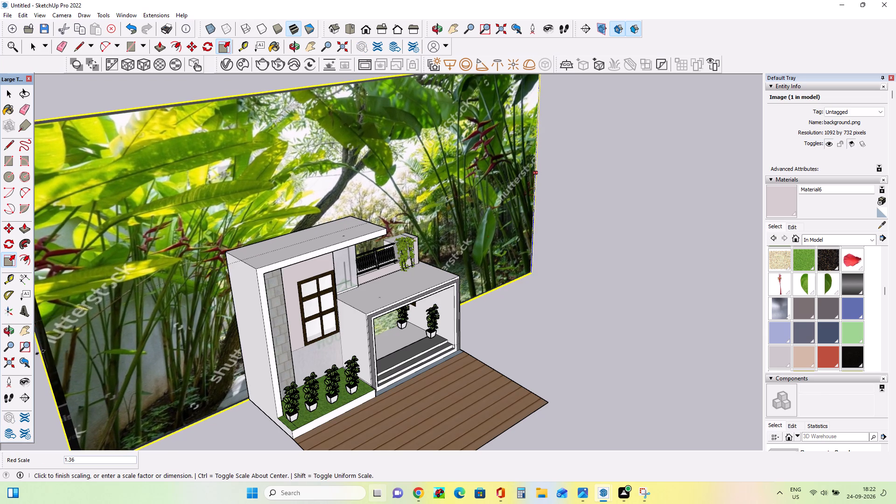
{"action": "left_click_drag", "start_coordinate": [40, 352], "coordinate": [64, 346]}
Move the background image slightly backward by its bottom edge so it stands clear behind the porch's door wall.
{"action": "middle_click_drag", "start_coordinate": [196, 358], "coordinate": [158, 374]}
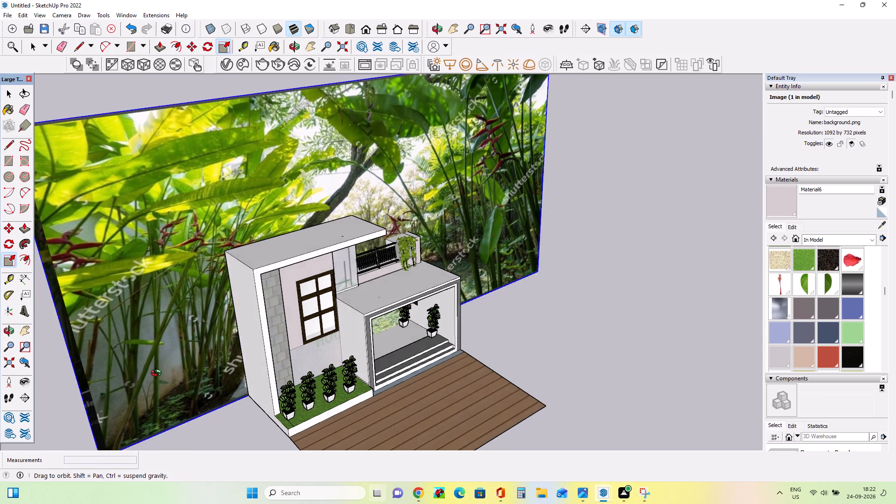
{"action": "middle_click_drag", "start_coordinate": [158, 374], "coordinate": [85, 383]}
{"action": "middle_click_drag", "start_coordinate": [199, 359], "coordinate": [185, 307]}
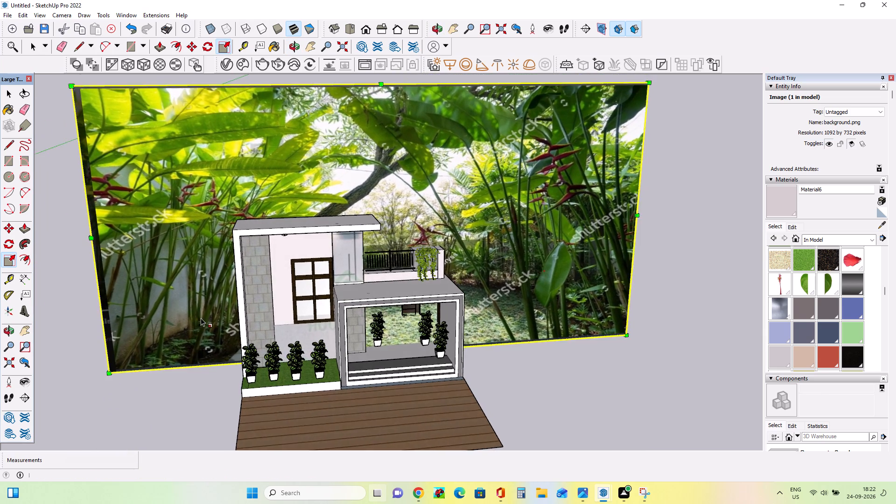
{"action": "scroll", "coordinate": [201, 317], "scroll_direction": "up", "scroll_amount": 4}
{"action": "left_click", "coordinate": [26, 329]}
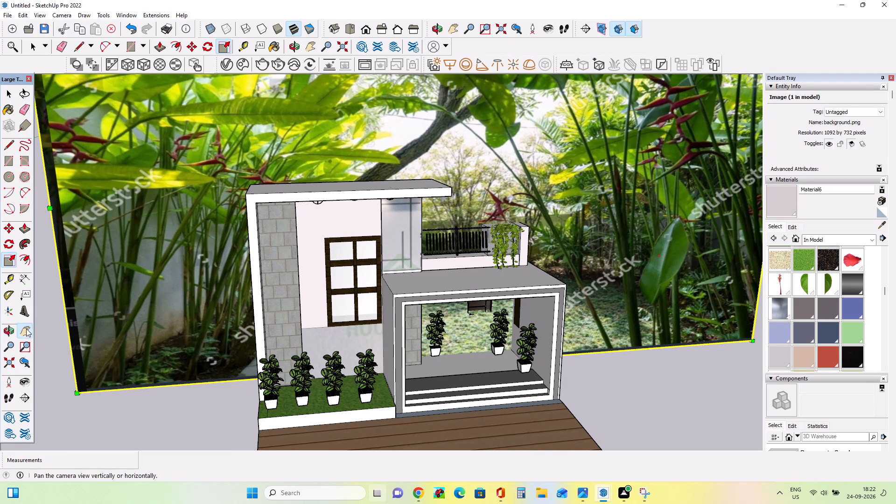
{"action": "left_click_drag", "start_coordinate": [175, 298], "coordinate": [125, 342]}
{"action": "left_click_drag", "start_coordinate": [125, 338], "coordinate": [116, 310]}
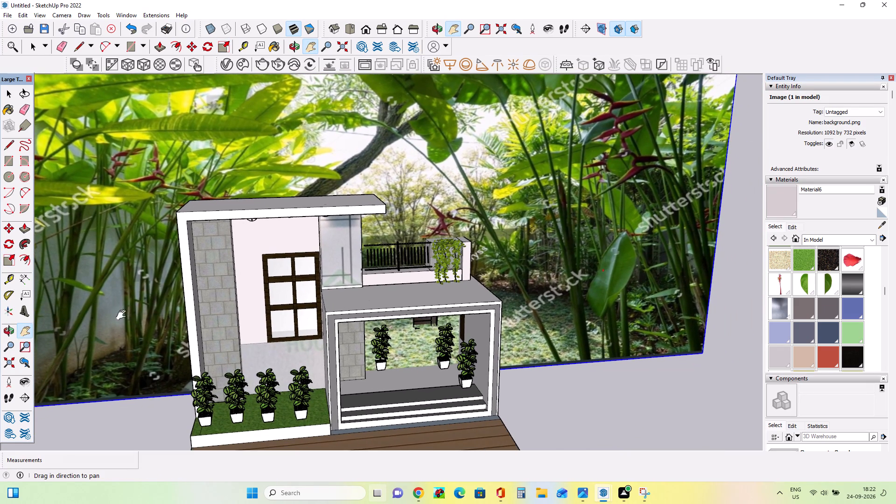
{"action": "middle_click_drag", "start_coordinate": [203, 343], "coordinate": [196, 306]}
{"action": "left_click_drag", "start_coordinate": [259, 358], "coordinate": [258, 350]}
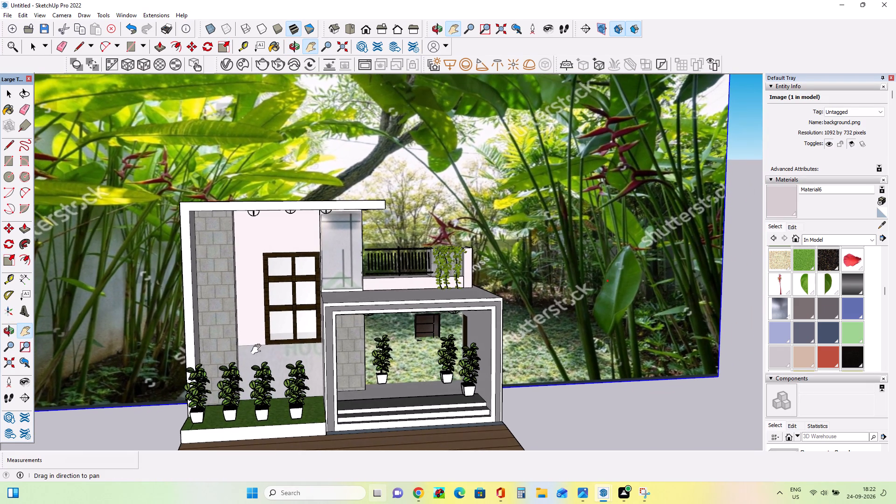
{"action": "left_click_drag", "start_coordinate": [258, 350], "coordinate": [257, 336]}
{"action": "left_click", "coordinate": [257, 336]}
{"action": "left_click_drag", "start_coordinate": [366, 343], "coordinate": [365, 346]}
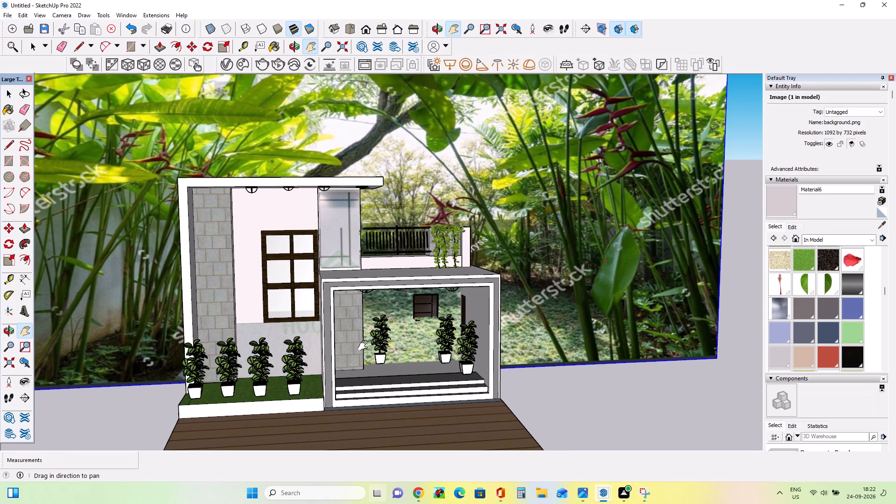
{"action": "left_click_drag", "start_coordinate": [365, 346], "coordinate": [362, 350]}
{"action": "middle_click_drag", "start_coordinate": [417, 348], "coordinate": [274, 377]}
{"action": "middle_click_drag", "start_coordinate": [458, 346], "coordinate": [357, 330]}
{"action": "scroll", "coordinate": [399, 356], "scroll_direction": "up", "scroll_amount": 1}
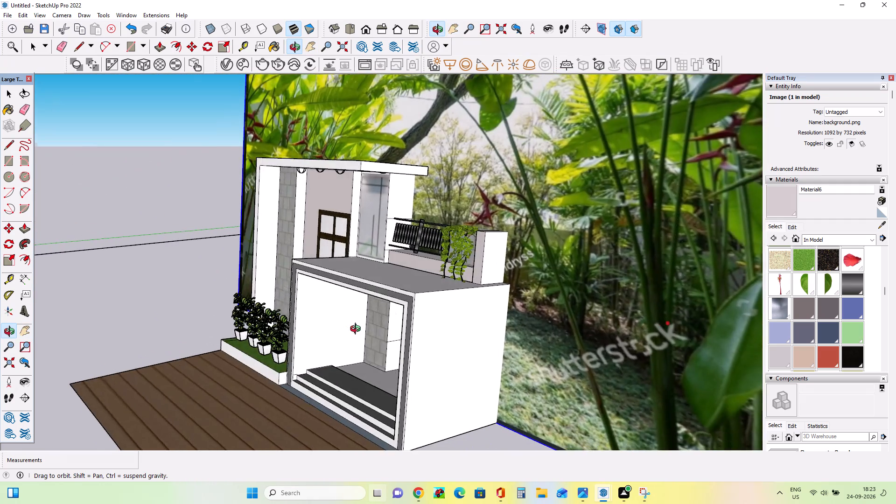
{"action": "middle_click_drag", "start_coordinate": [357, 330], "coordinate": [357, 329]}
{"action": "scroll", "coordinate": [357, 329], "scroll_direction": "down", "scroll_amount": 8}
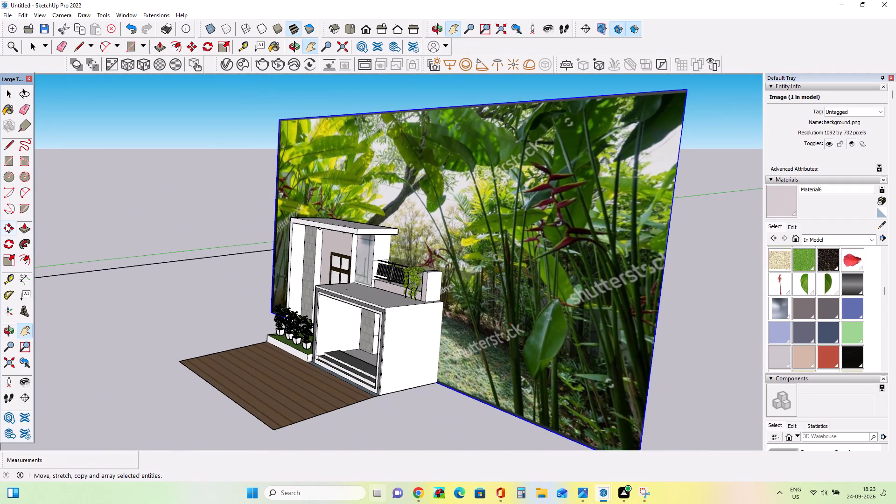
{"action": "left_click", "coordinate": [10, 228]}
{"action": "left_click", "coordinate": [463, 393]}
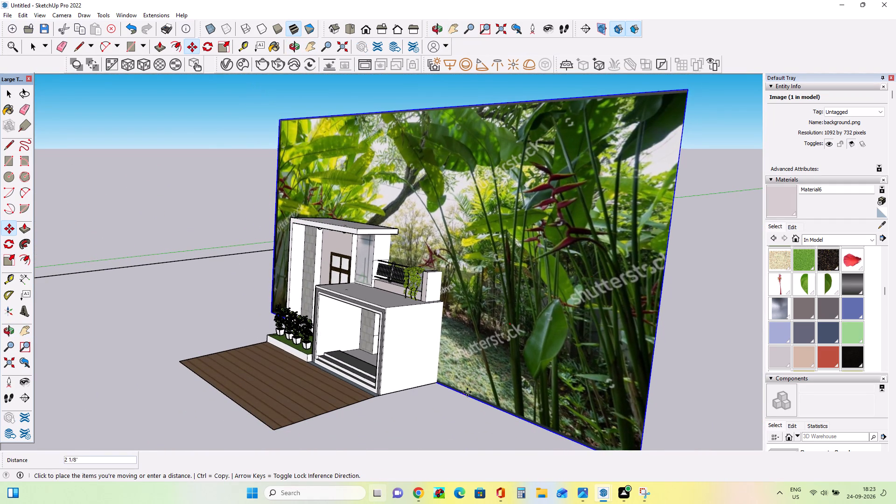
{"action": "left_click", "coordinate": [477, 381]}
Examine from the front how the background image covers the area around and behind the house.
{"action": "middle_click_drag", "start_coordinate": [326, 398], "coordinate": [486, 392]}
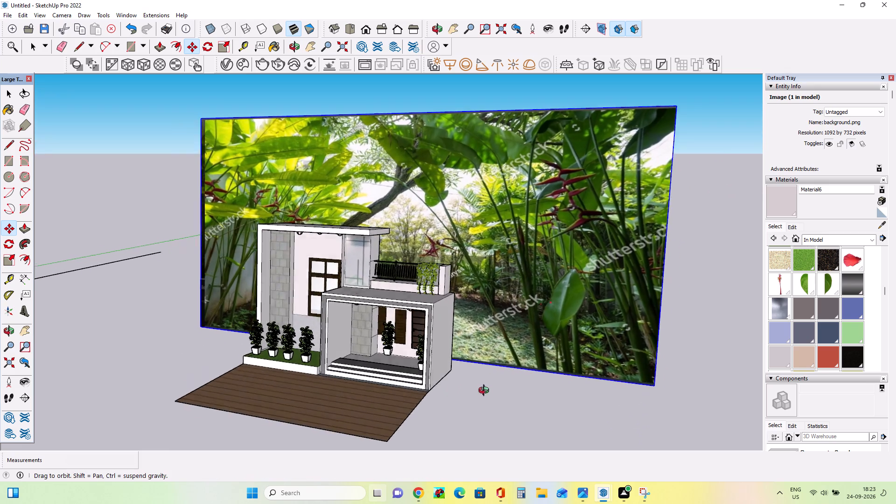
{"action": "middle_click_drag", "start_coordinate": [486, 392], "coordinate": [497, 382]}
{"action": "middle_click_drag", "start_coordinate": [350, 359], "coordinate": [412, 374]}
{"action": "scroll", "coordinate": [389, 363], "scroll_direction": "up", "scroll_amount": 3}
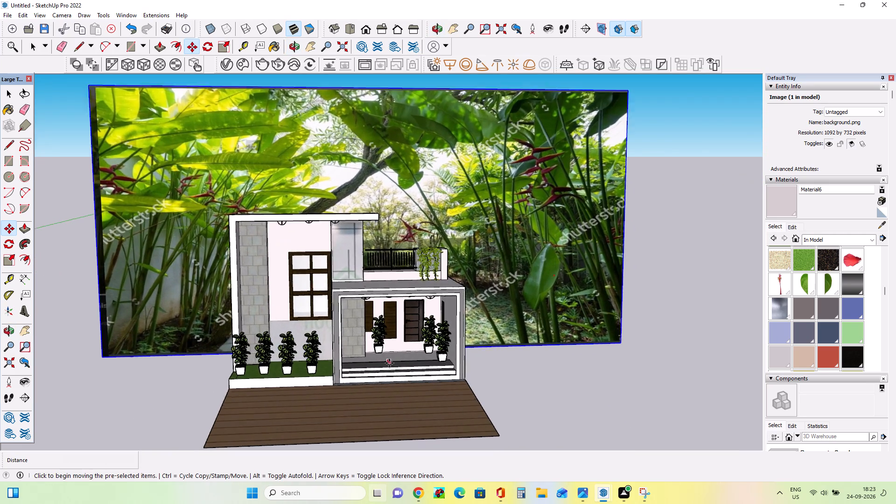
{"action": "scroll", "coordinate": [381, 375], "scroll_direction": "up", "scroll_amount": 1}
{"action": "middle_click_drag", "start_coordinate": [442, 366], "coordinate": [437, 375]}
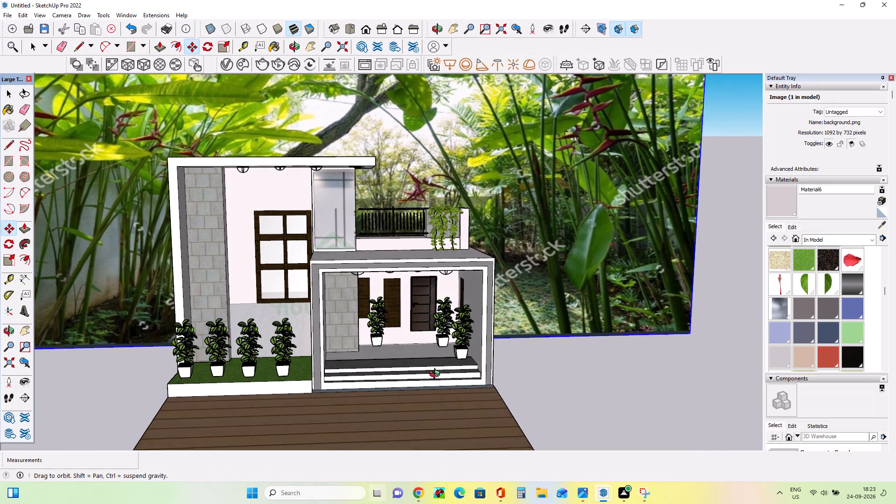
{"action": "middle_click_drag", "start_coordinate": [437, 375], "coordinate": [435, 378]}
{"action": "middle_click", "coordinate": [435, 378]}
{"action": "scroll", "coordinate": [436, 367], "scroll_direction": "down", "scroll_amount": 1}
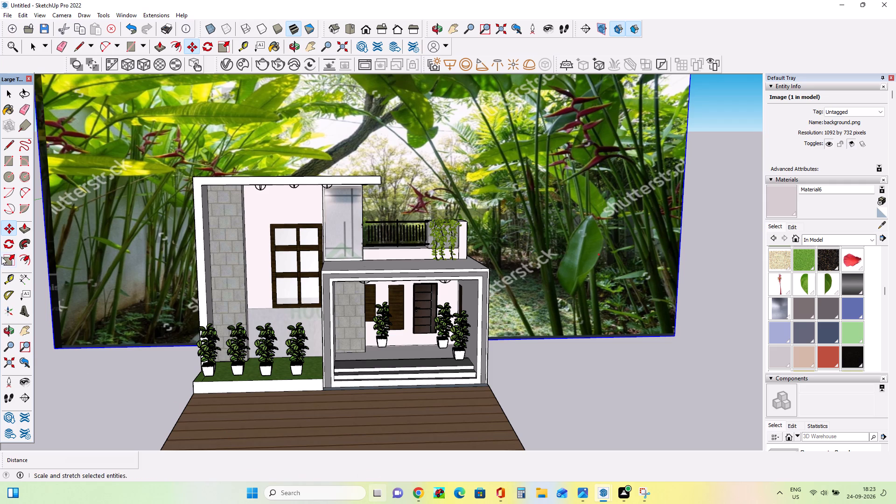
Lower the background image about 3' 2" so its bottom edge drops toward the base of the house.
{"action": "left_click", "coordinate": [7, 226]}
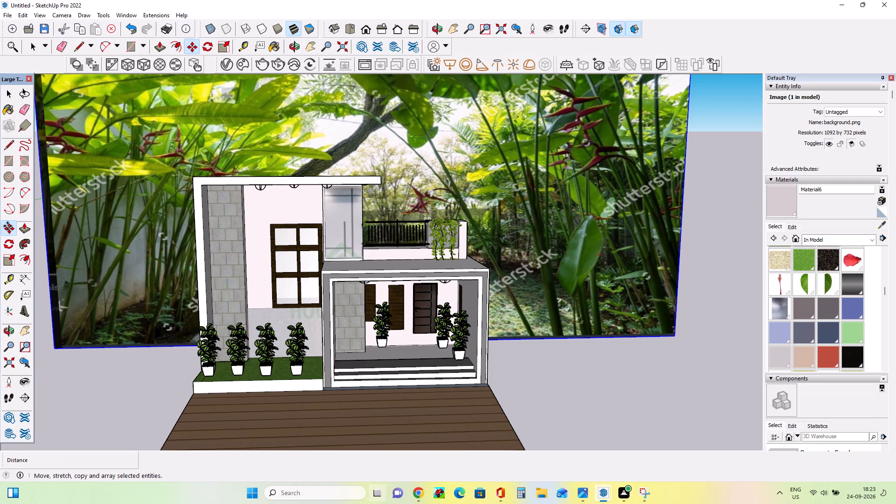
{"action": "left_click", "coordinate": [158, 347]}
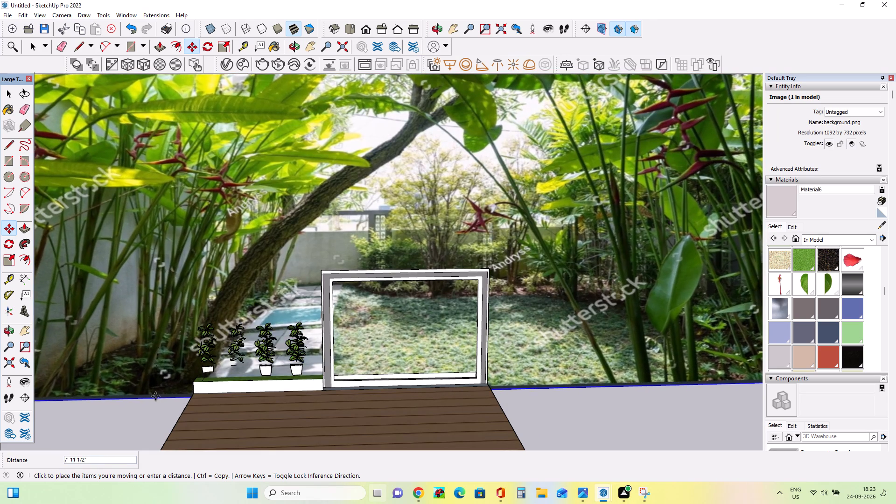
{"action": "left_click", "coordinate": [163, 392]}
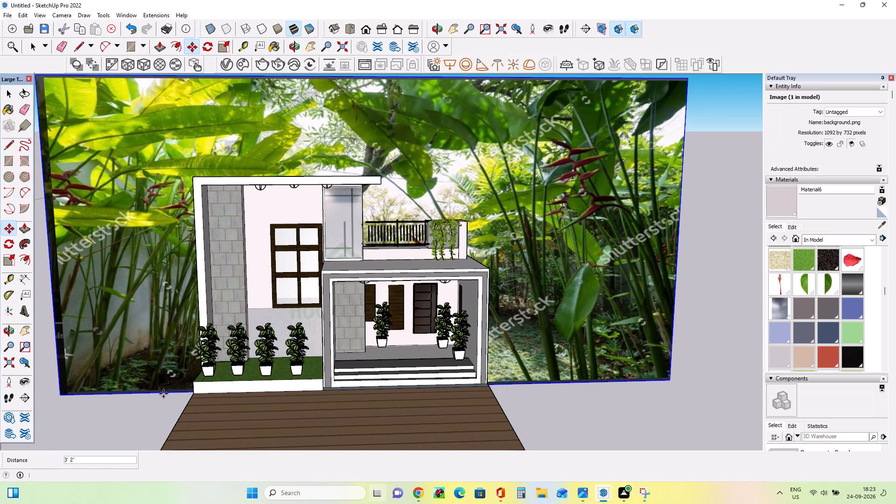
Render the house front with V-Ray, with the garden image spanning the frame behind it and the deck in the foreground.
{"action": "middle_click_drag", "start_coordinate": [372, 363], "coordinate": [375, 394]}
{"action": "scroll", "coordinate": [364, 368], "scroll_direction": "up", "scroll_amount": 2}
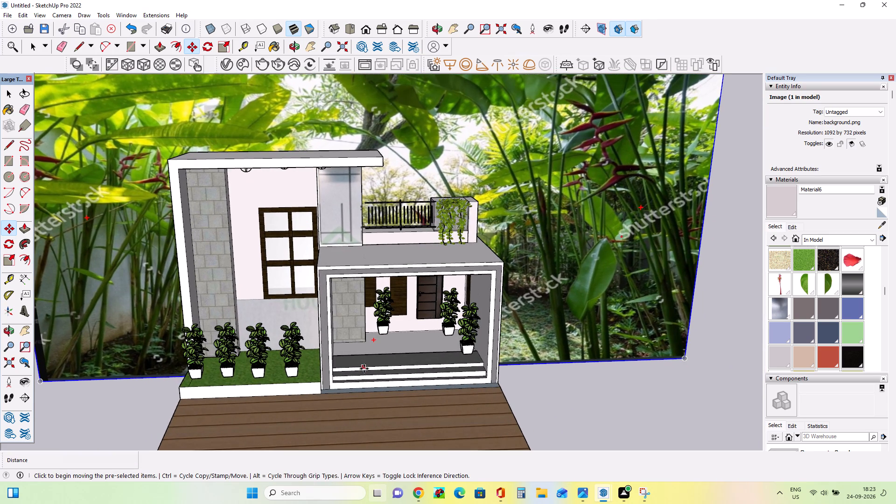
{"action": "middle_click_drag", "start_coordinate": [364, 369], "coordinate": [379, 331]}
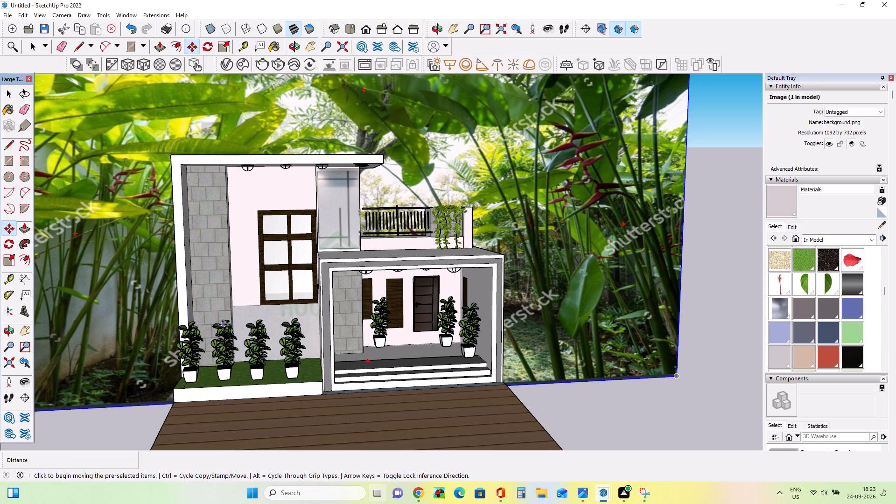
{"action": "left_click", "coordinate": [26, 332]}
{"action": "left_click_drag", "start_coordinate": [112, 328], "coordinate": [146, 358]}
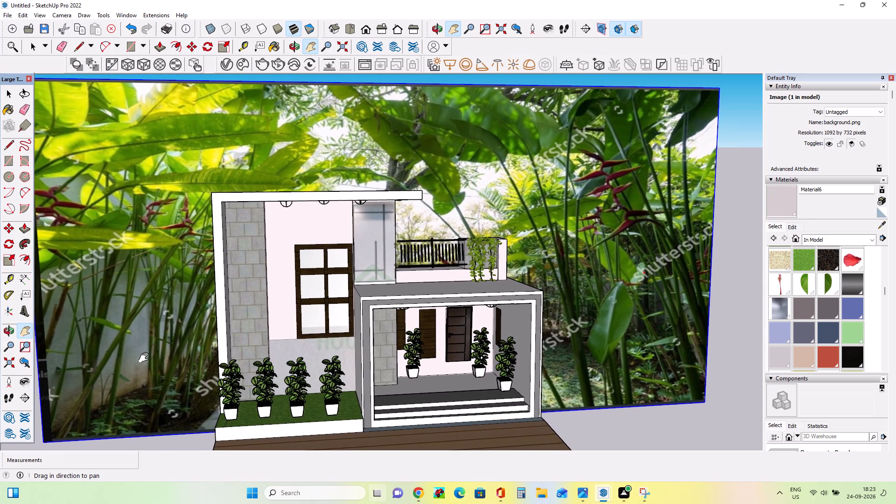
{"action": "left_click_drag", "start_coordinate": [146, 358], "coordinate": [153, 367]}
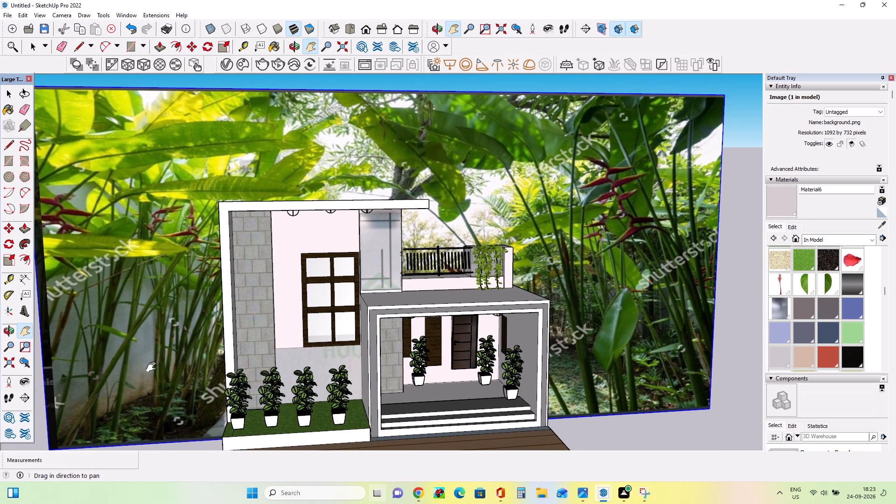
{"action": "left_click_drag", "start_coordinate": [153, 367], "coordinate": [155, 368]}
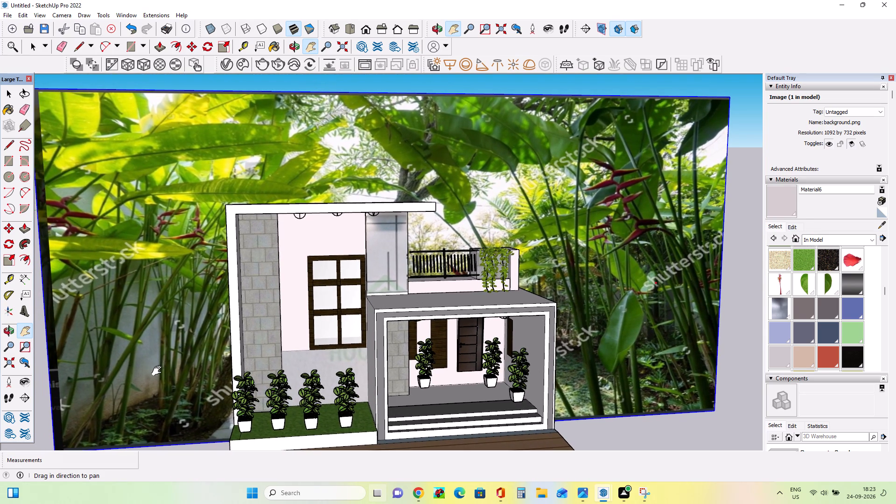
{"action": "scroll", "coordinate": [160, 371], "scroll_direction": "up", "scroll_amount": 1}
{"action": "left_click", "coordinate": [160, 371]}
{"action": "left_click_drag", "start_coordinate": [160, 371], "coordinate": [128, 366]}
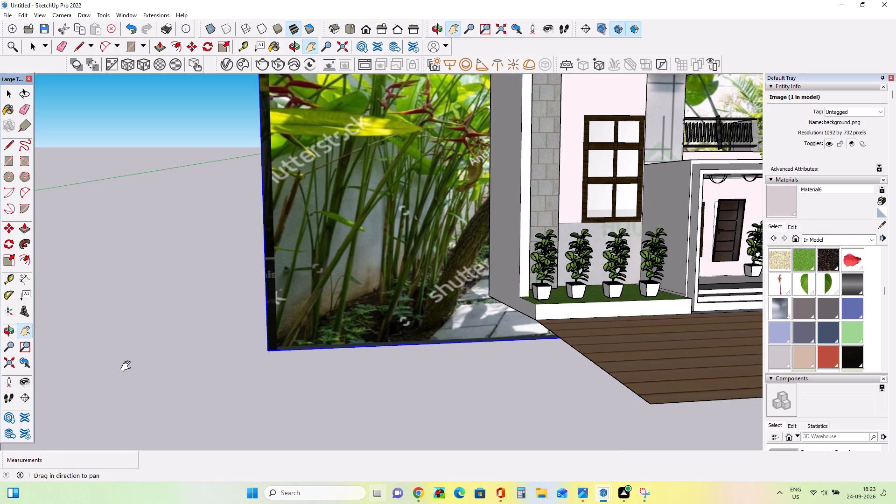
{"action": "left_click_drag", "start_coordinate": [128, 366], "coordinate": [122, 367]}
{"action": "left_click_drag", "start_coordinate": [385, 336], "coordinate": [145, 396]}
{"action": "left_click_drag", "start_coordinate": [280, 374], "coordinate": [278, 385]}
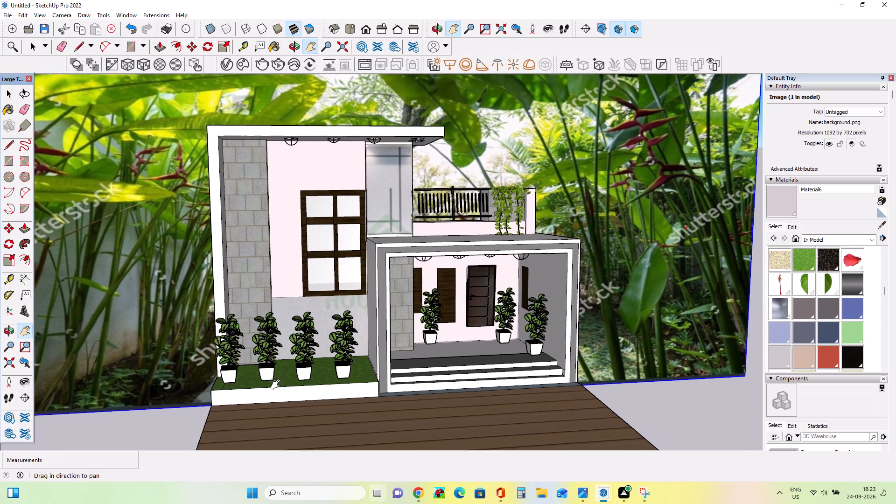
{"action": "left_click_drag", "start_coordinate": [278, 385], "coordinate": [275, 390]}
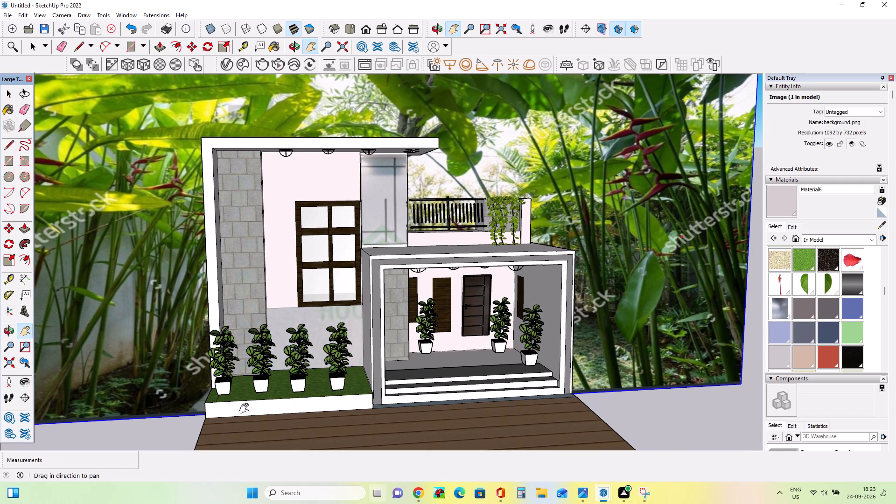
{"action": "left_click_drag", "start_coordinate": [338, 245], "coordinate": [342, 255]}
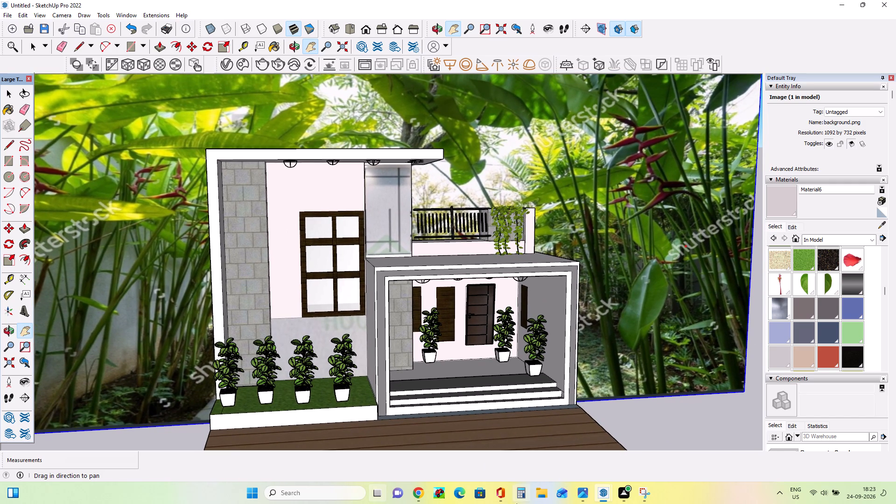
{"action": "left_click", "coordinate": [262, 65]}
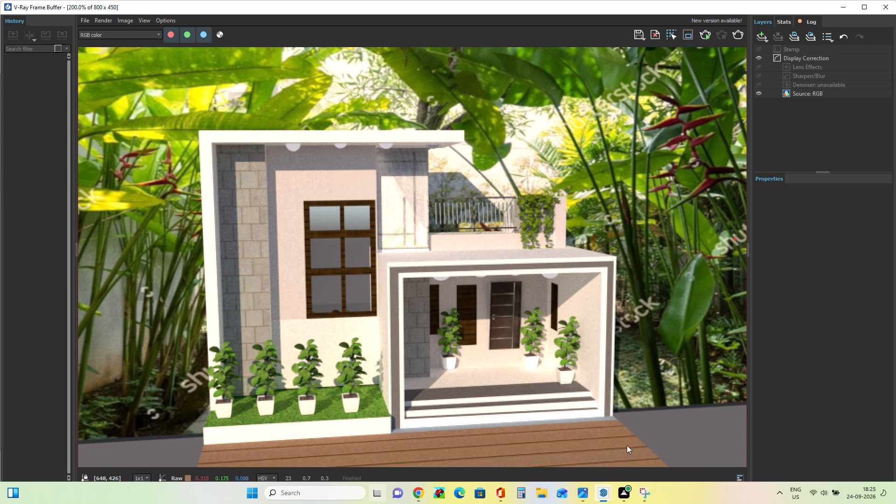
Examine the finished render up close around the porch and garden backdrop, and close the frame buffer.
{"action": "scroll", "coordinate": [623, 438], "scroll_direction": "up", "scroll_amount": 2}
{"action": "scroll", "coordinate": [631, 438], "scroll_direction": "down", "scroll_amount": 4}
{"action": "scroll", "coordinate": [572, 361], "scroll_direction": "up", "scroll_amount": 3}
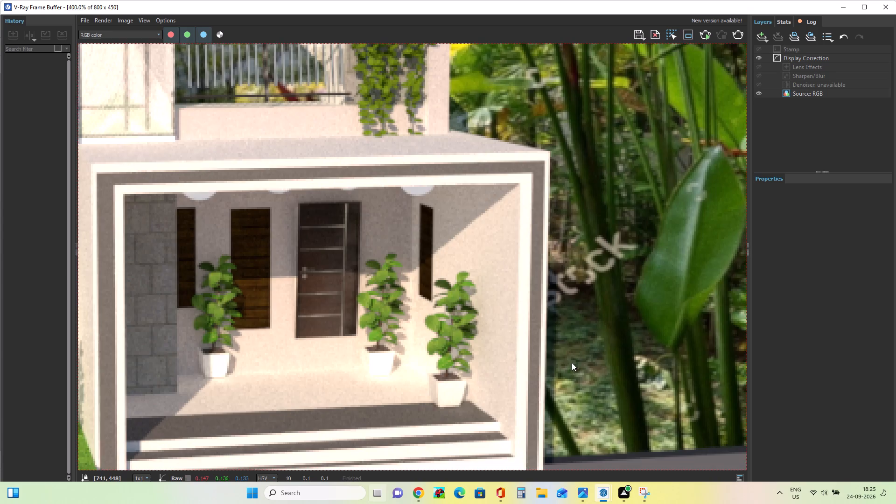
{"action": "scroll", "coordinate": [572, 366], "scroll_direction": "down", "scroll_amount": 1}
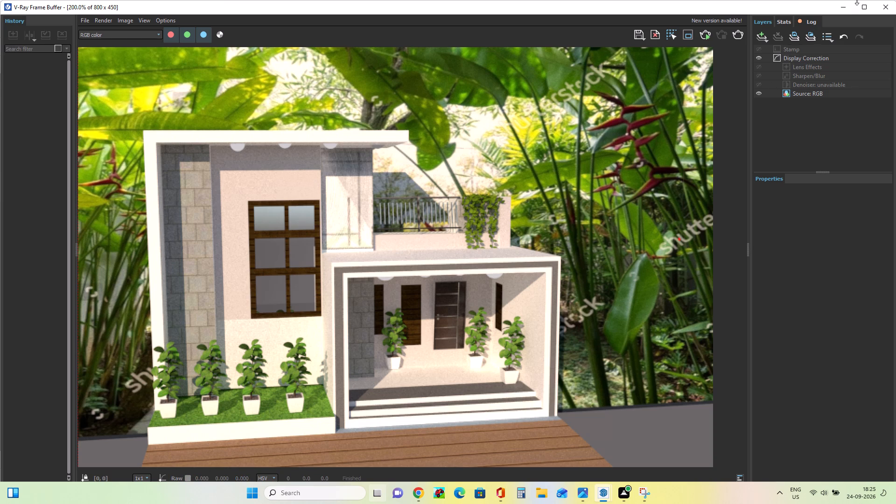
{"action": "left_click", "coordinate": [887, 7]}
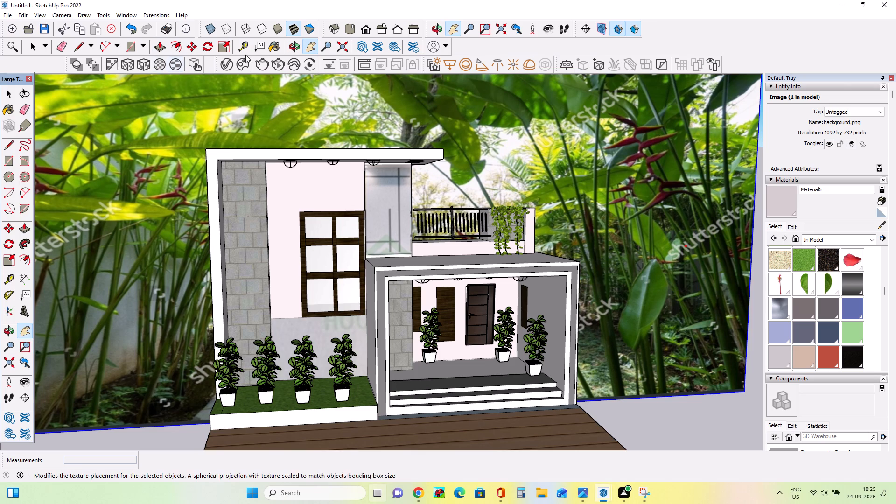
Set the SunLight intensity to 0 in the V-Ray Asset Editor.
{"action": "left_click", "coordinate": [230, 66]}
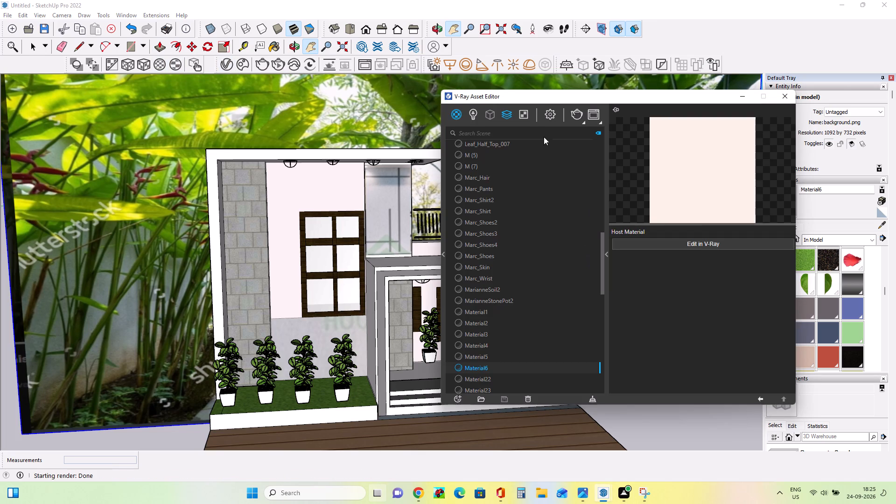
{"action": "left_click", "coordinate": [472, 113]}
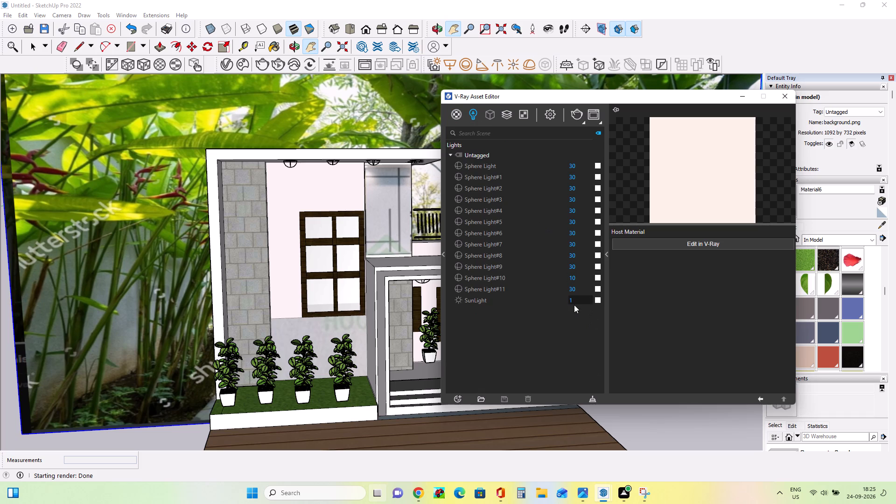
{"action": "left_click", "coordinate": [576, 299]}
{"action": "key", "text": "BackSpace"}
{"action": "key", "text": "BackSpace"}
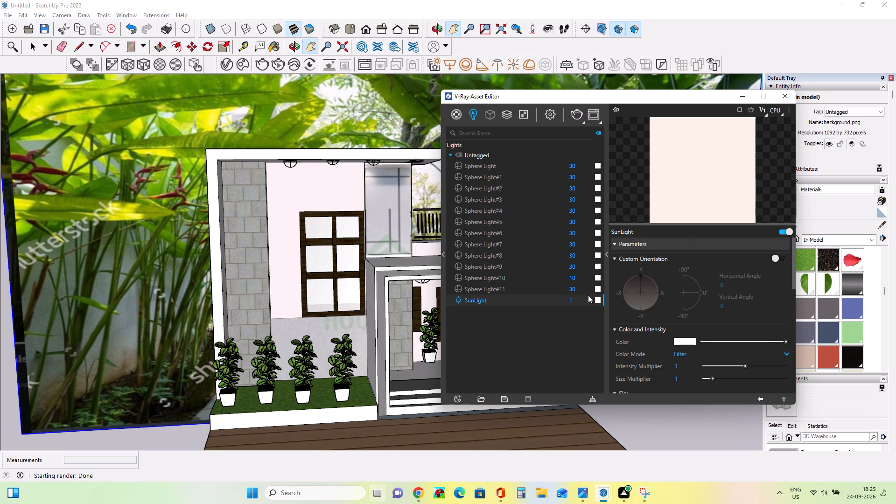
{"action": "left_click", "coordinate": [580, 303]}
{"action": "key", "text": "BackSpace"}
{"action": "key", "text": "0"}
{"action": "left_click", "coordinate": [571, 355]}
Give Sphere Light a warm beige colour of about RGB 0.796, 0.751, 0.628 and enable No Decay for it.
{"action": "left_click", "coordinate": [597, 166]}
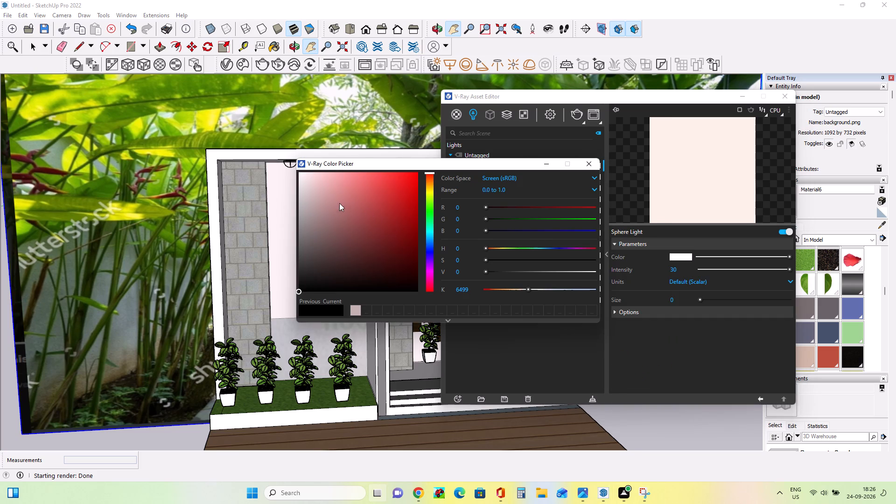
{"action": "left_click", "coordinate": [431, 188]}
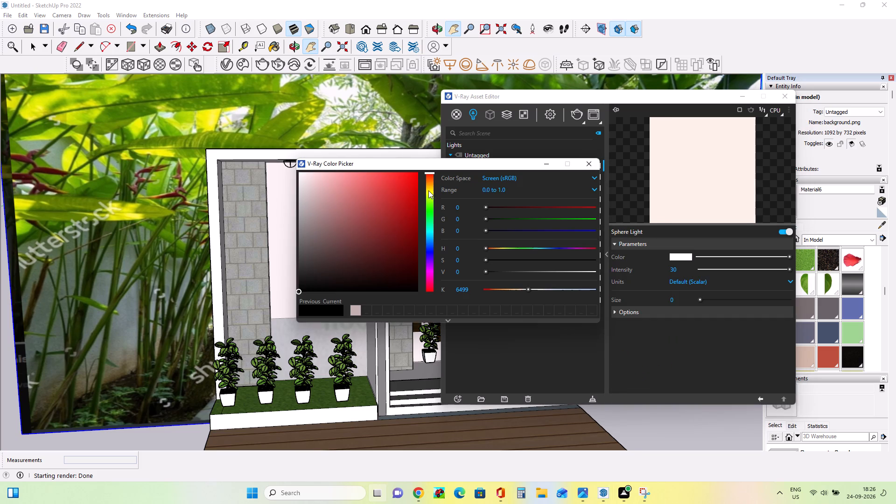
{"action": "left_click", "coordinate": [428, 190]}
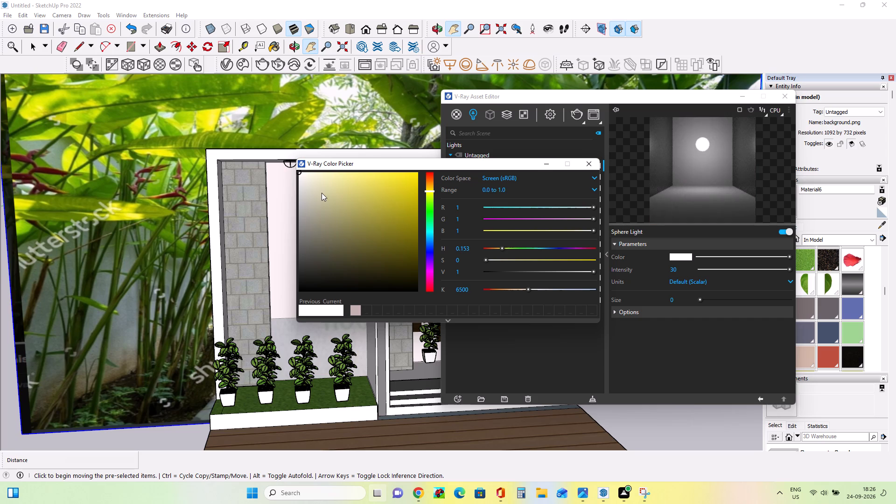
{"action": "left_click", "coordinate": [331, 194]}
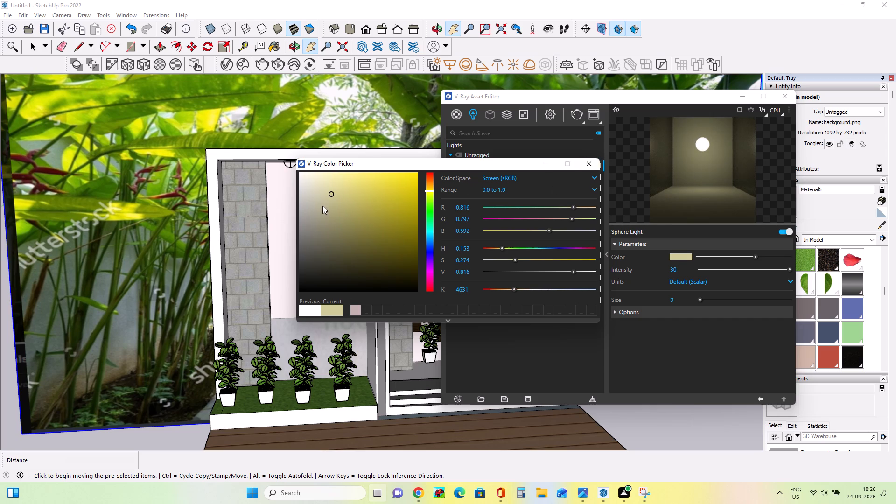
{"action": "left_click", "coordinate": [322, 200]}
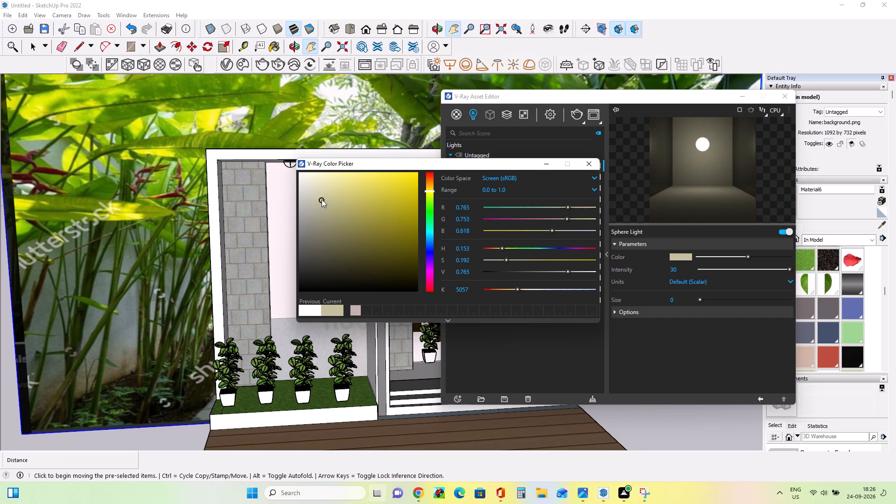
{"action": "left_click", "coordinate": [313, 188]}
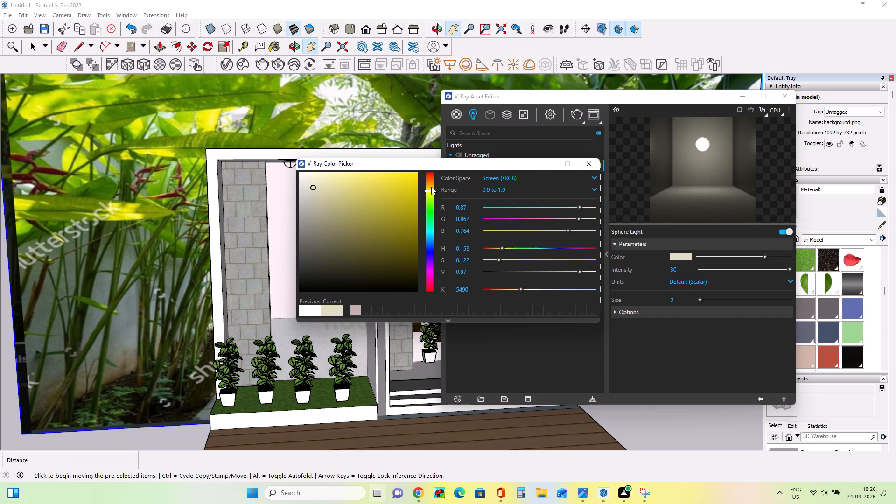
{"action": "left_click", "coordinate": [431, 187]}
{"action": "left_click", "coordinate": [320, 192]}
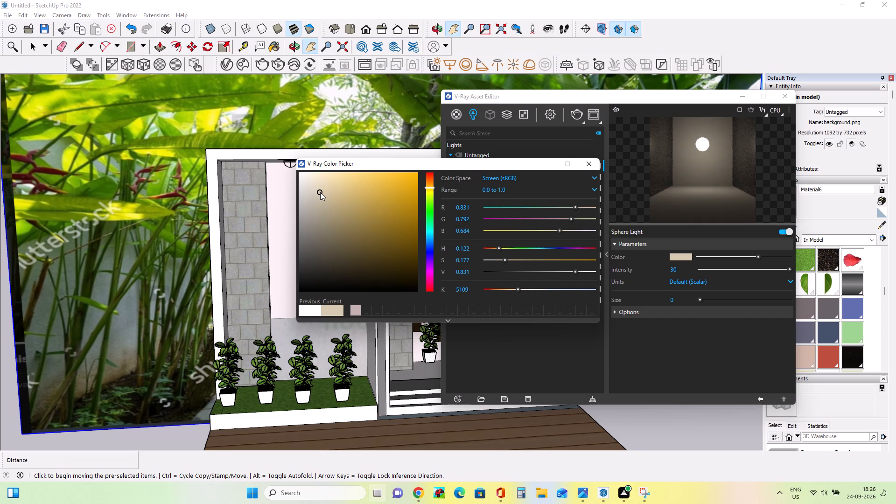
{"action": "left_click", "coordinate": [324, 196]}
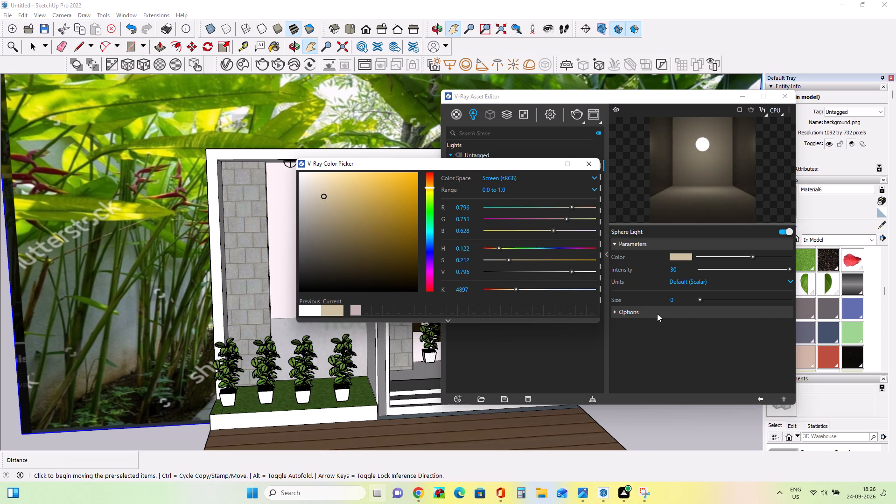
{"action": "left_click", "coordinate": [657, 314]}
{"action": "left_click", "coordinate": [675, 338]}
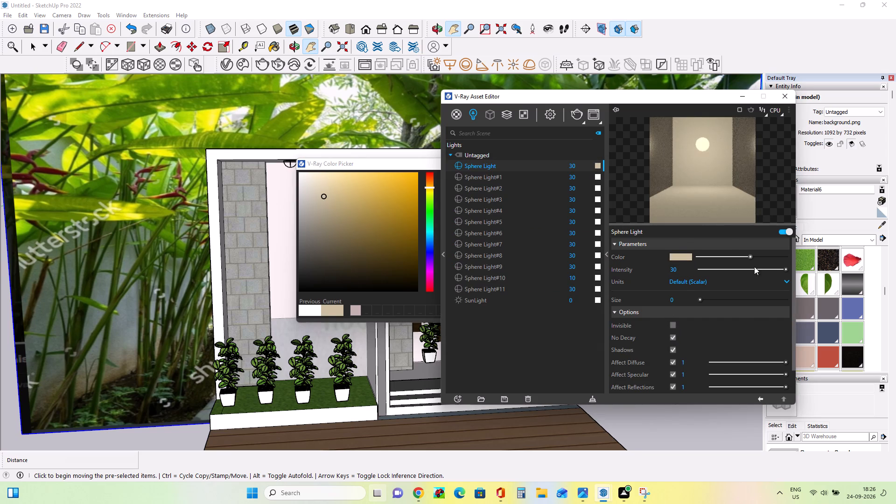
Give Sphere Light#1 a pale yellow colour of about RGB 0.796, 0.794, 0.618.
{"action": "left_click", "coordinate": [597, 180]}
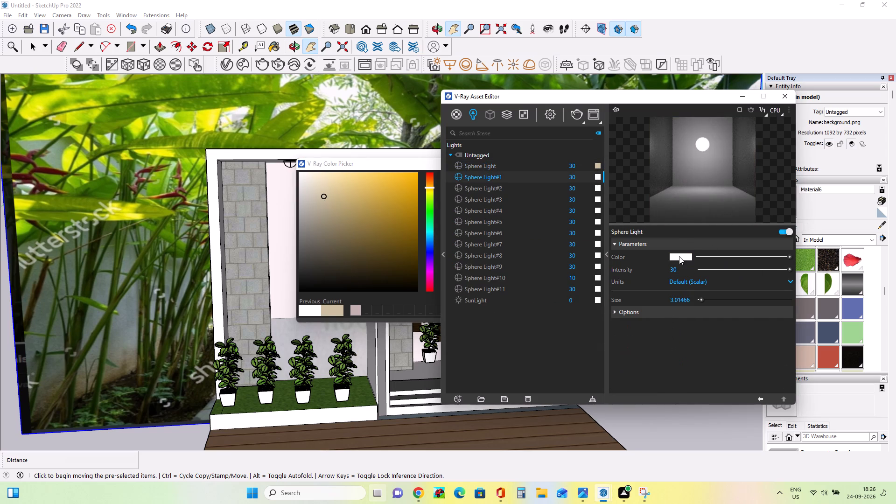
{"action": "left_click", "coordinate": [679, 256]}
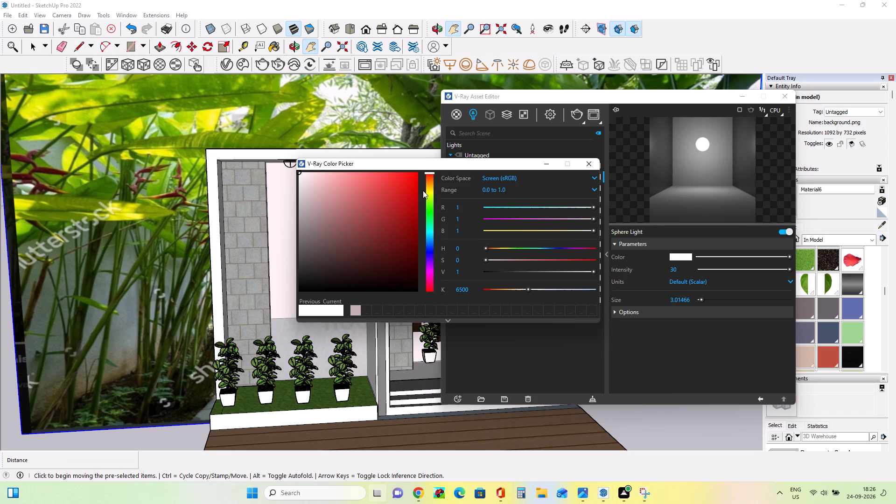
{"action": "left_click", "coordinate": [430, 192]}
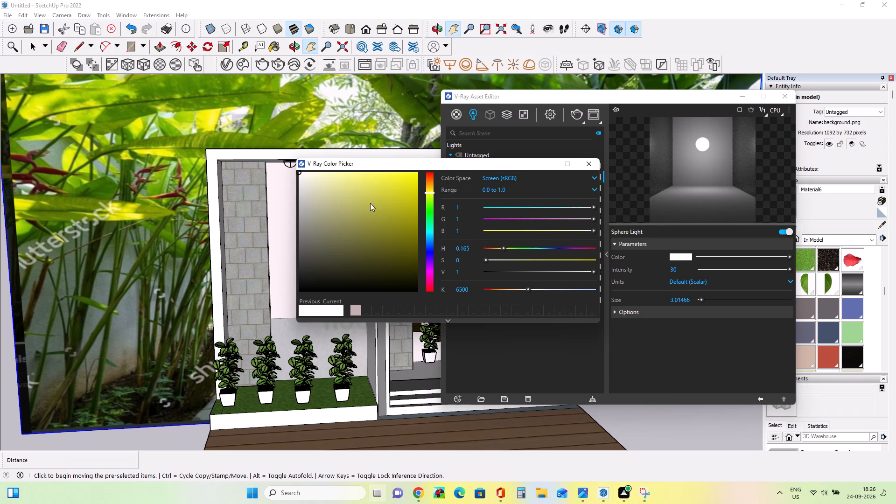
{"action": "left_click", "coordinate": [325, 196]}
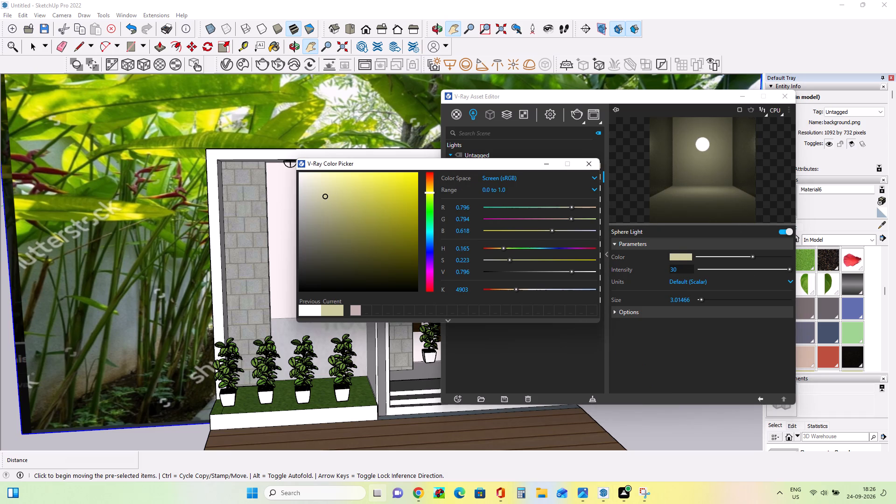
Enable No Decay in the options of Sphere Light#1, trying its Invisible option but leaving it off.
{"action": "left_click", "coordinate": [655, 312]}
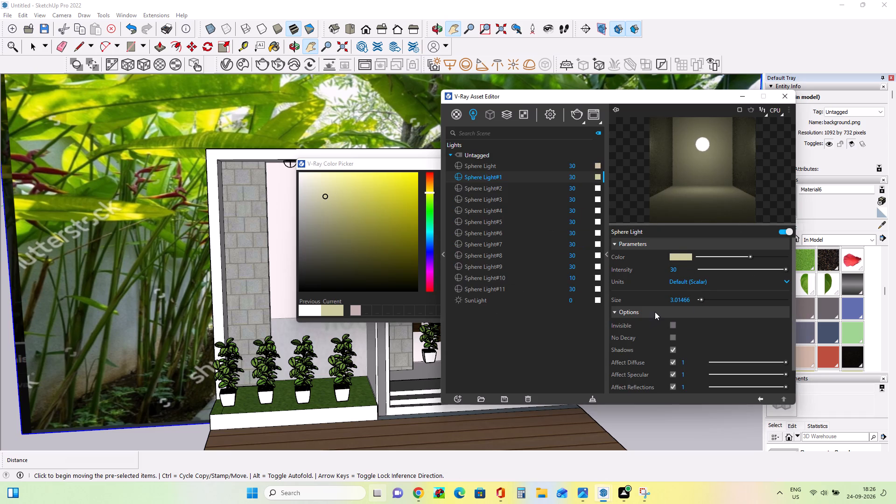
{"action": "left_click", "coordinate": [672, 340]}
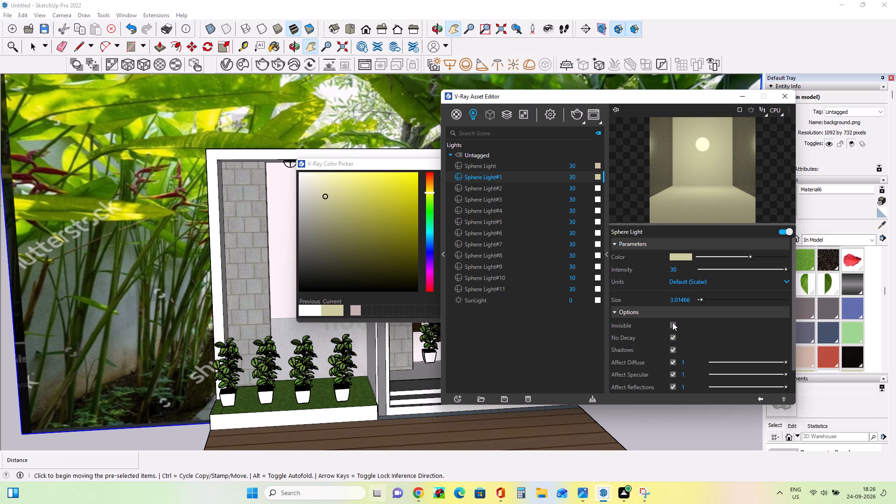
{"action": "left_click", "coordinate": [674, 326]}
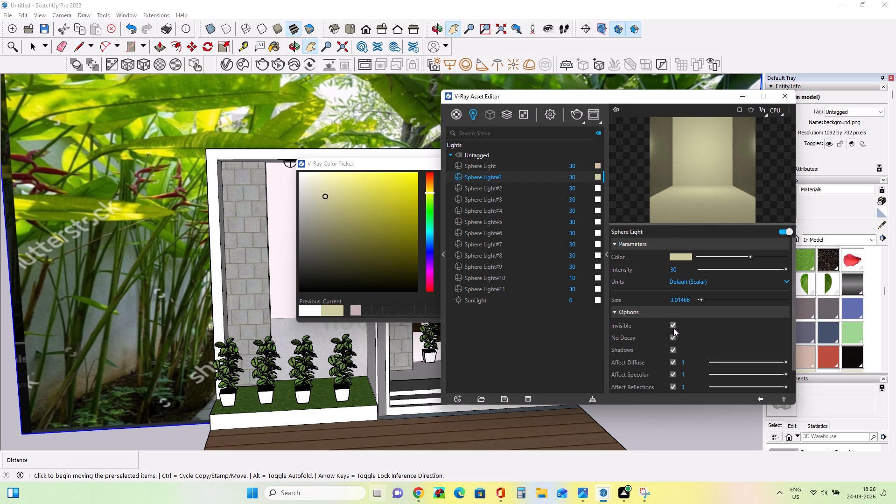
{"action": "left_click", "coordinate": [673, 328]}
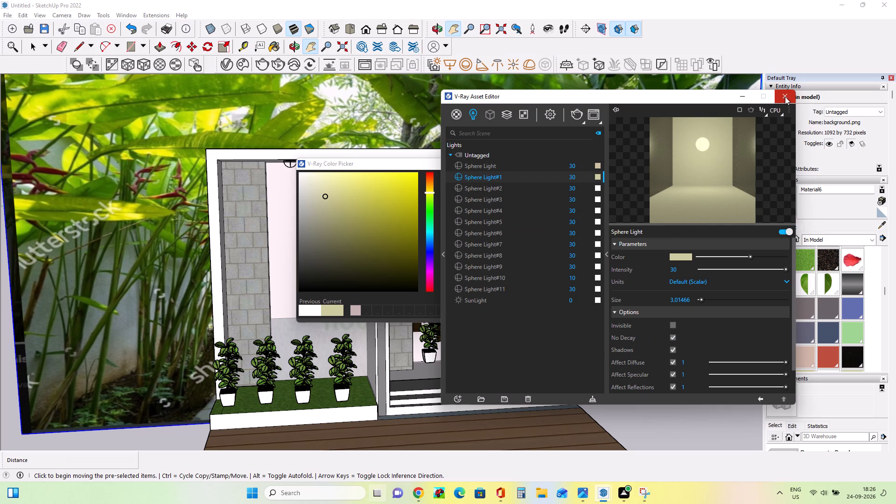
Render the scene to check the sphere lights without sunlight, and close the frame buffer and the V-Ray Asset Editor.
{"action": "left_click", "coordinate": [574, 111]}
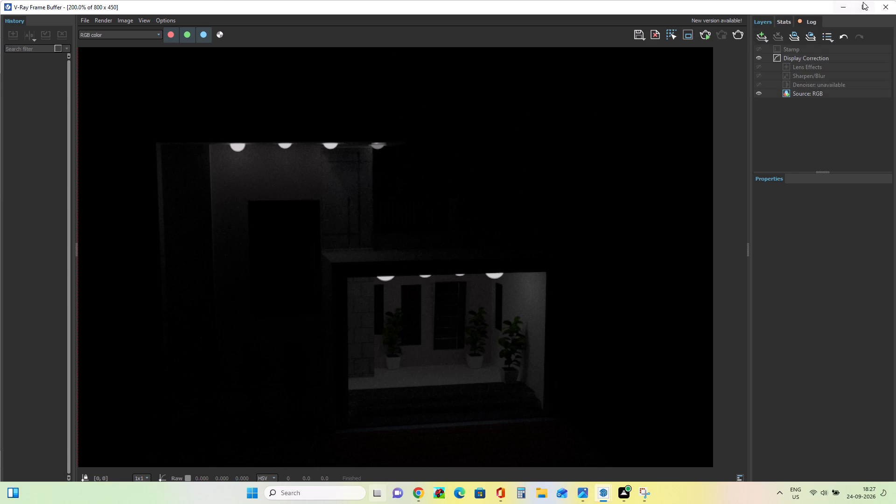
{"action": "left_click", "coordinate": [887, 2]}
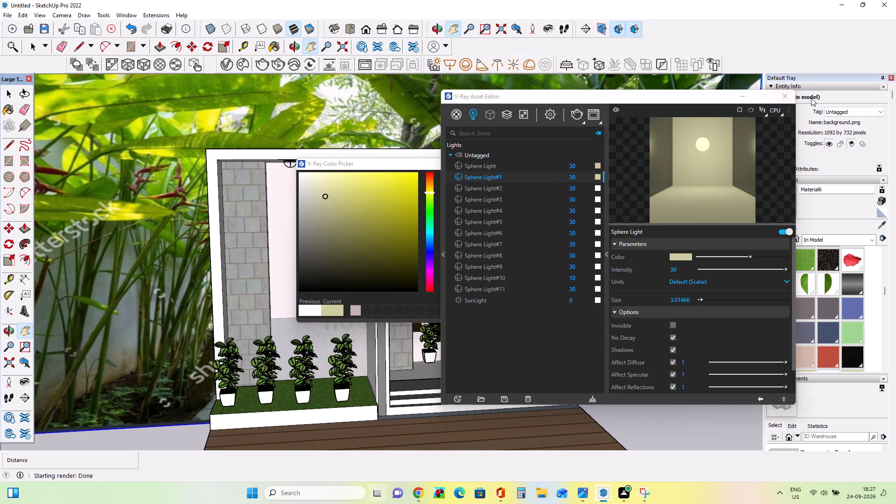
{"action": "left_click", "coordinate": [790, 99]}
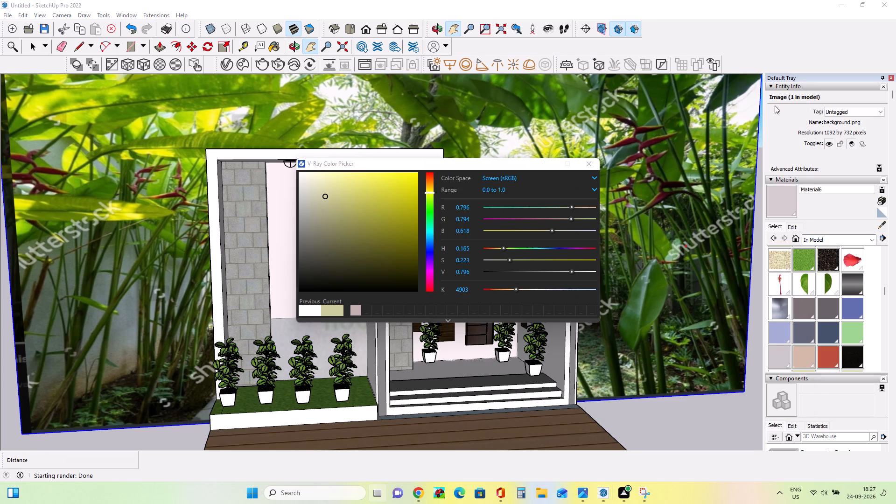
Place a V-Ray dome light on the wooden deck in front of the porch steps and select it.
{"action": "left_click", "coordinate": [529, 63]}
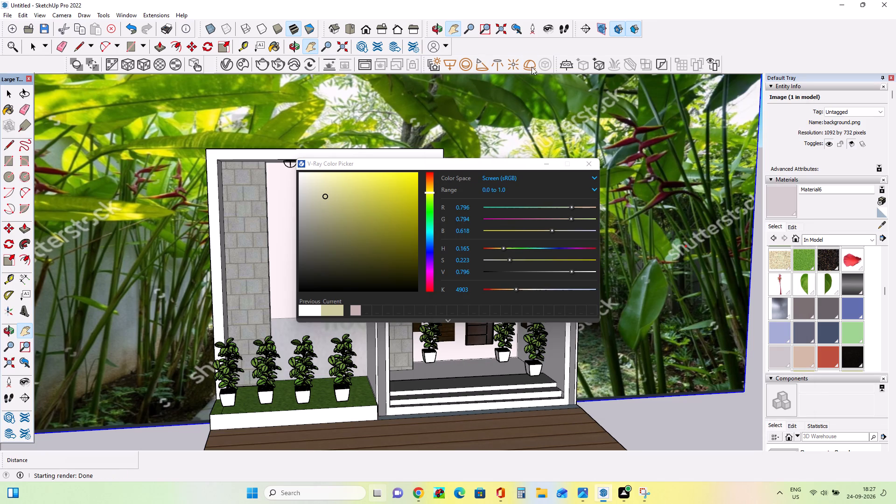
{"action": "left_click", "coordinate": [592, 162]}
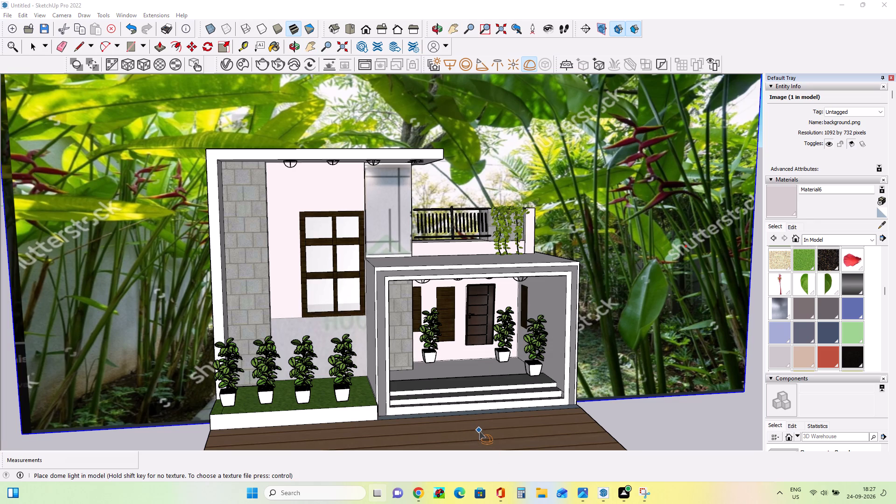
{"action": "left_click", "coordinate": [479, 431]}
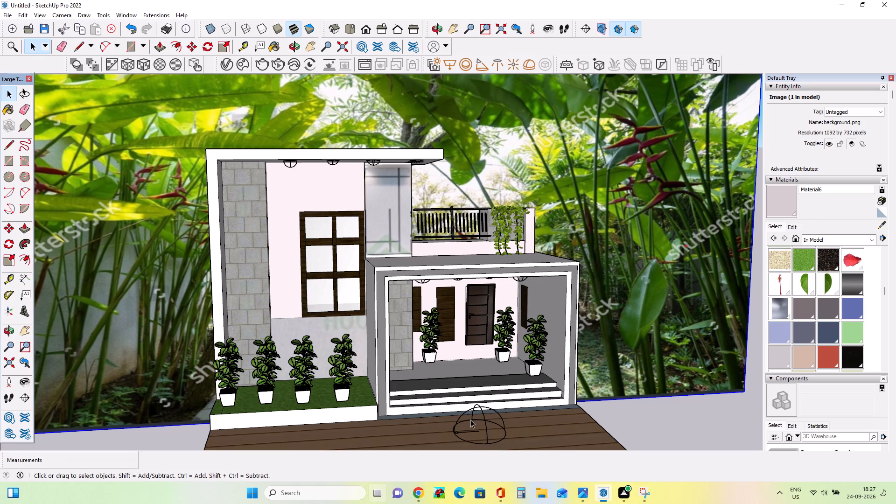
{"action": "left_click", "coordinate": [470, 420]}
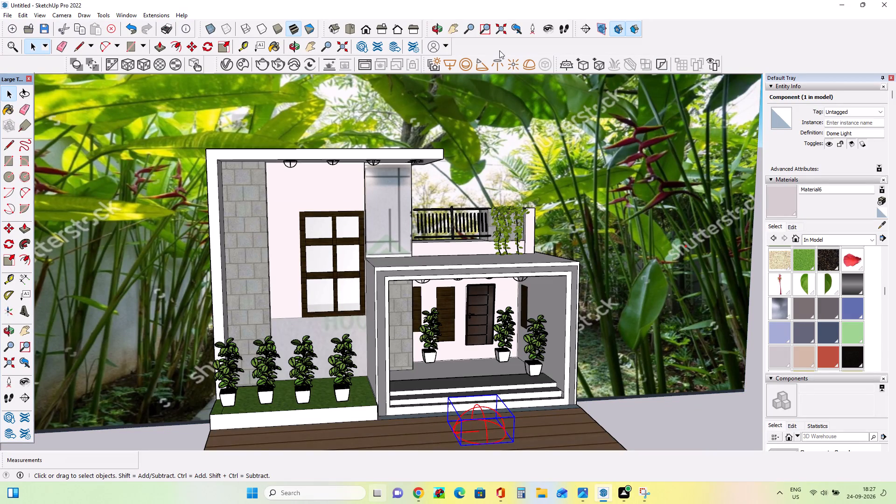
Render the front elevation with the dome light in the scene.
{"action": "left_click", "coordinate": [258, 64]}
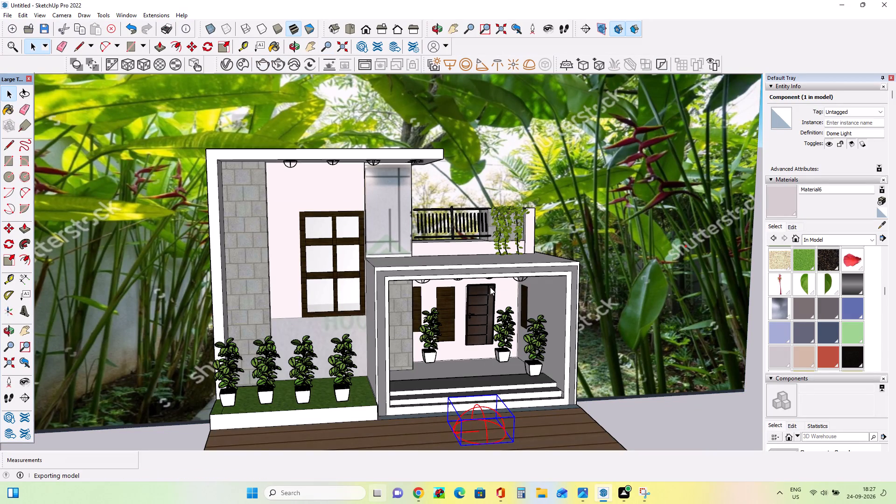
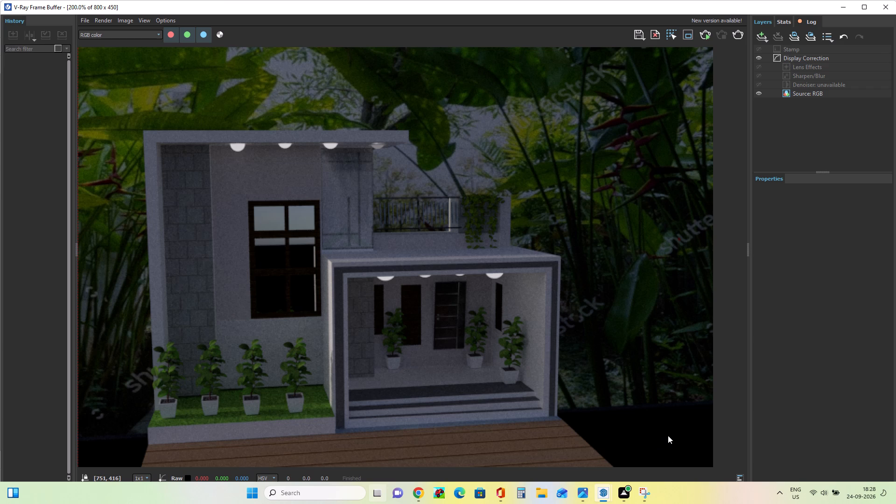
Close the finished render's frame buffer and select the dome light on the wooden deck in front of the porch steps.
{"action": "left_click", "coordinate": [889, 1]}
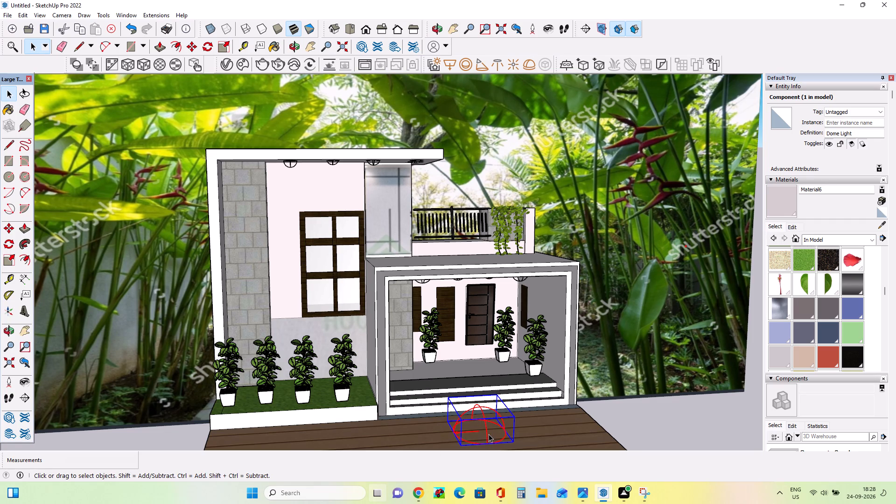
{"action": "left_click", "coordinate": [487, 420]}
{"action": "left_click", "coordinate": [5, 92]}
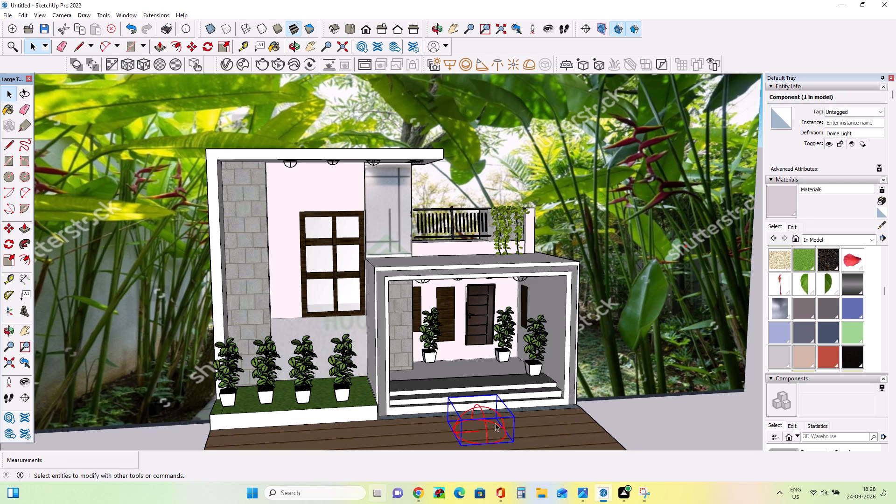
{"action": "left_click", "coordinate": [461, 416]}
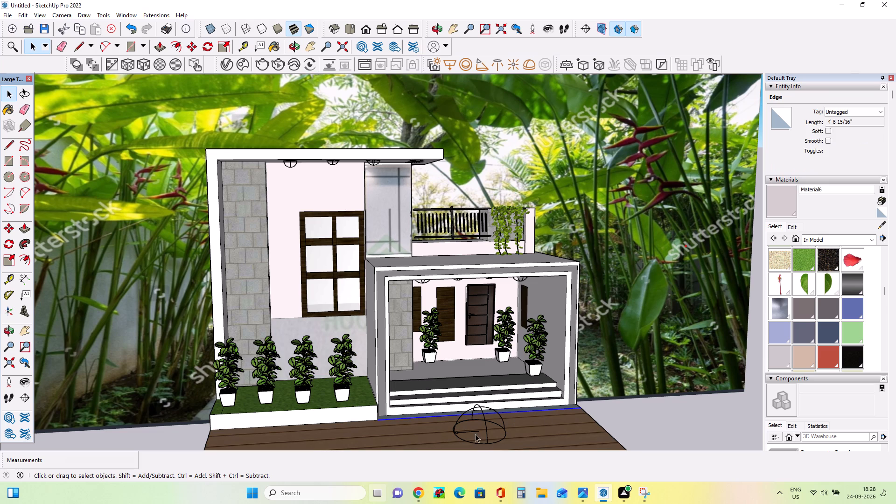
{"action": "left_click", "coordinate": [481, 420]}
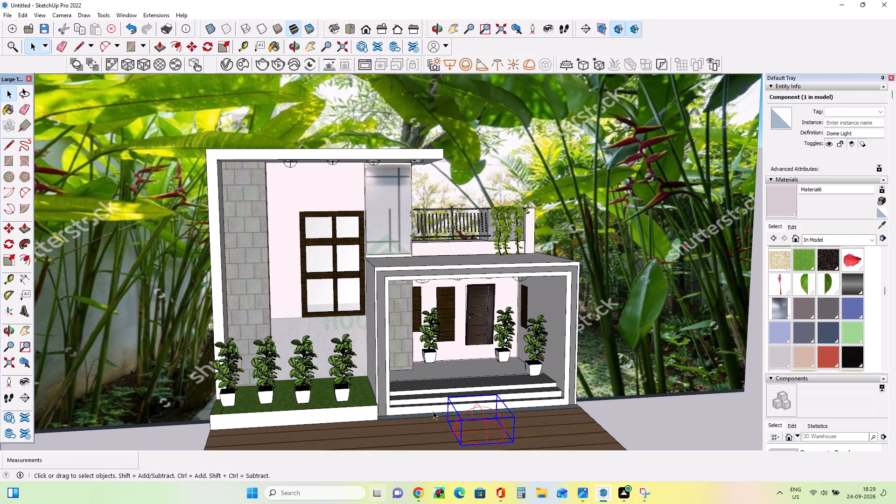
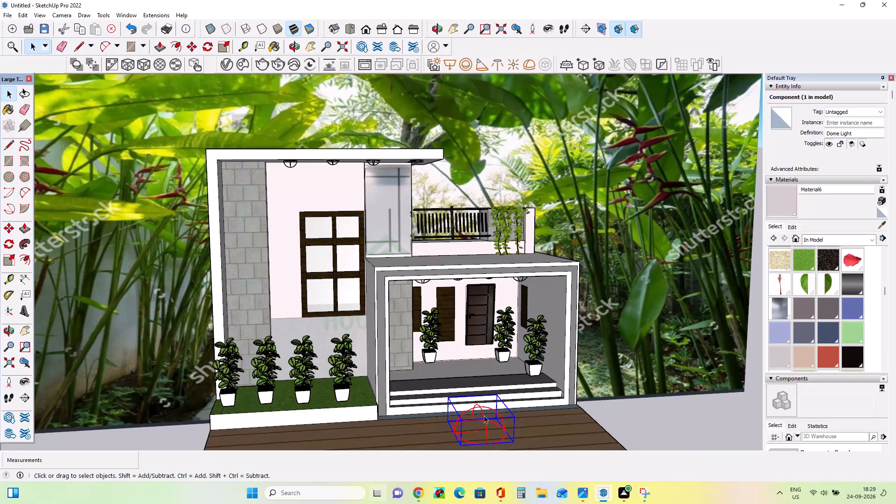
Delete the dome light from the wooden deck in front of the porch steps.
{"action": "left_click", "coordinate": [486, 413]}
{"action": "left_click", "coordinate": [483, 417]}
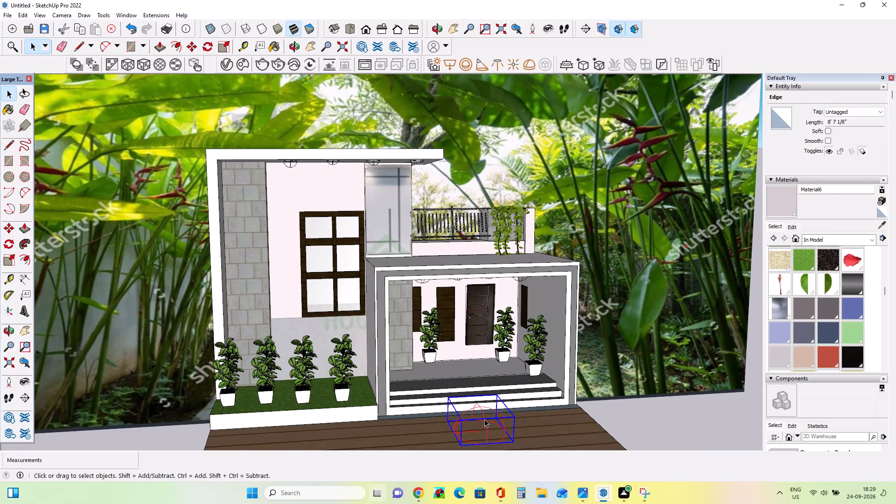
{"action": "key", "text": "Delete"}
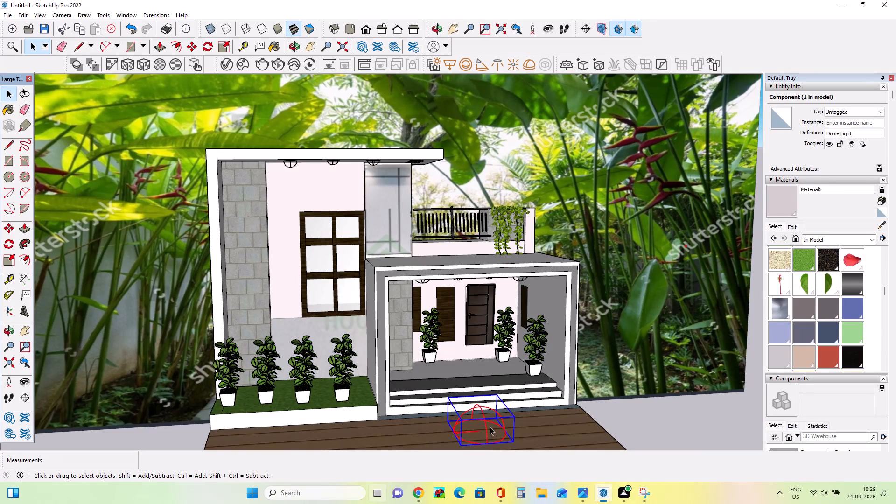
{"action": "left_click", "coordinate": [483, 411]}
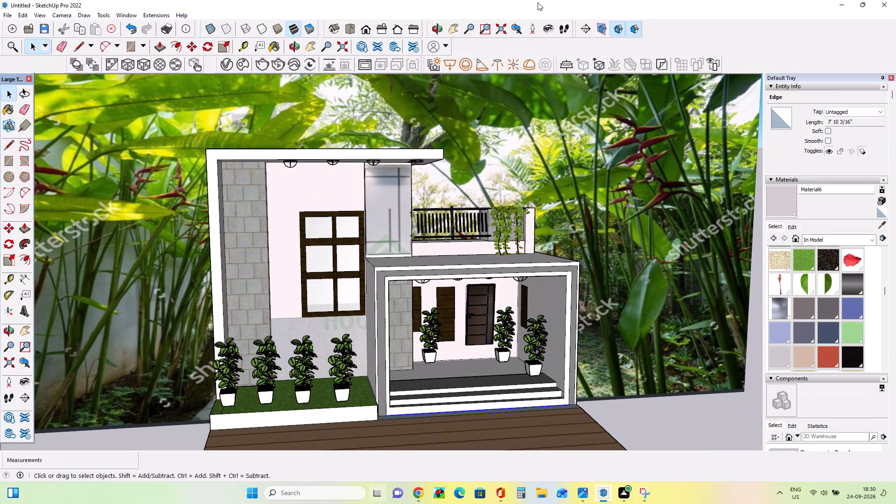
Set the SunLight intensity to 1 in the V-Ray Asset Editor.
{"action": "left_click", "coordinate": [224, 66]}
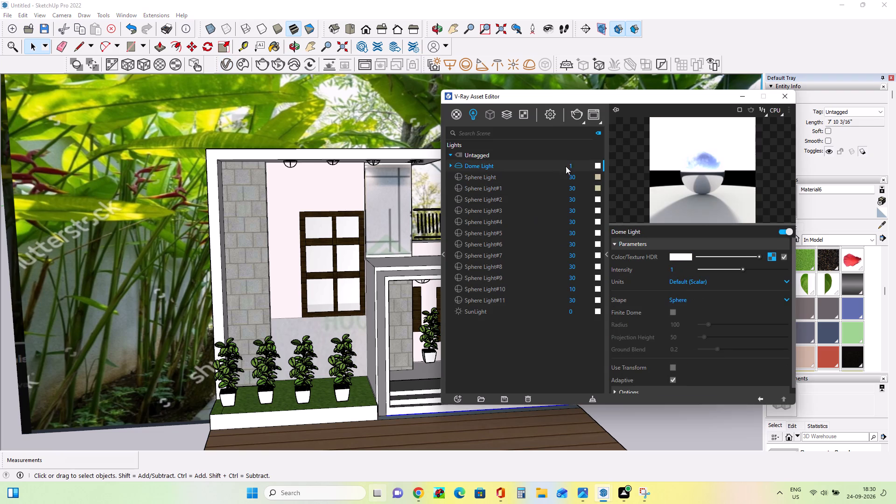
{"action": "left_click", "coordinate": [579, 311]}
{"action": "key", "text": "BackSpace"}
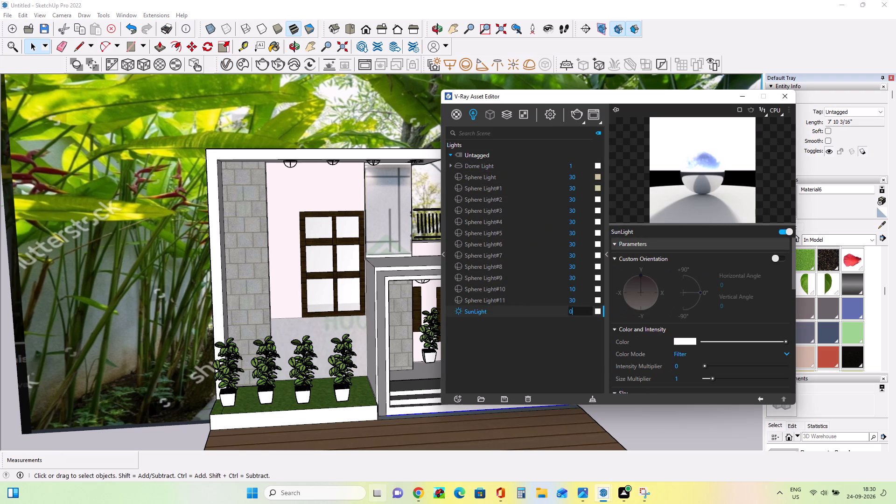
{"action": "key", "text": "BackSpace"}
{"action": "key", "text": "1"}
Render the house elevation with V-Ray using the updated sunlight.
{"action": "left_click", "coordinate": [575, 115]}
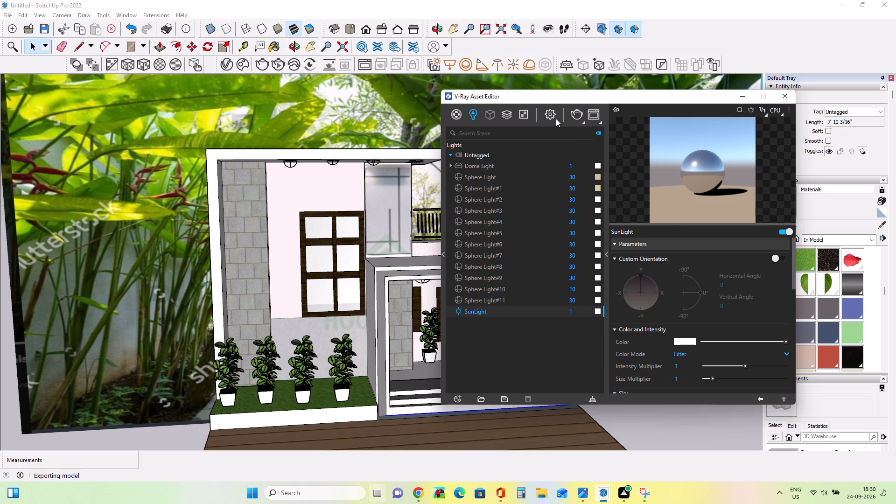
{"action": "left_click", "coordinate": [577, 114]}
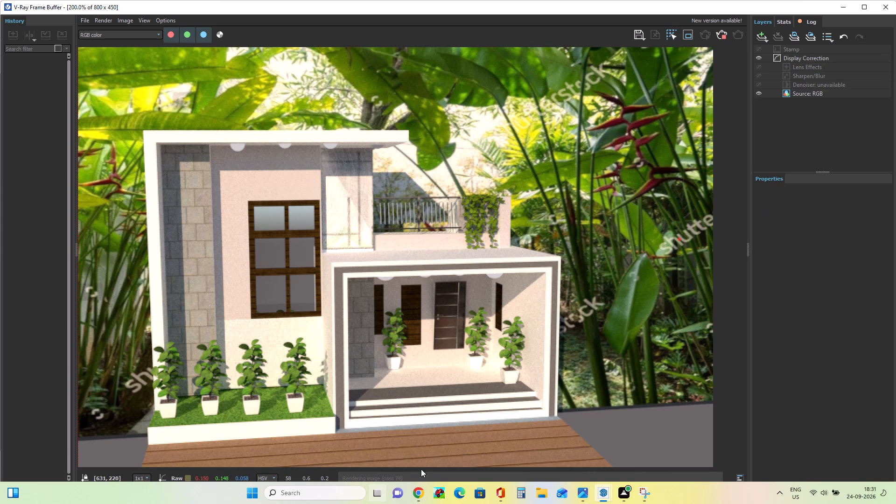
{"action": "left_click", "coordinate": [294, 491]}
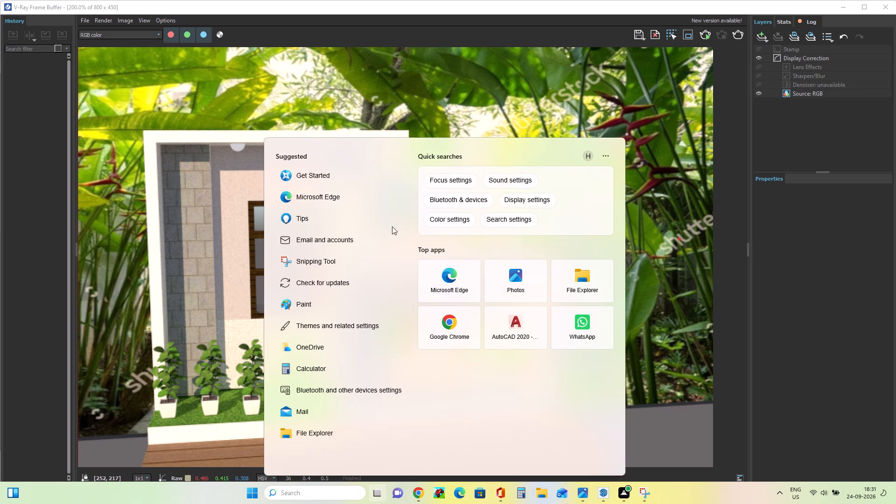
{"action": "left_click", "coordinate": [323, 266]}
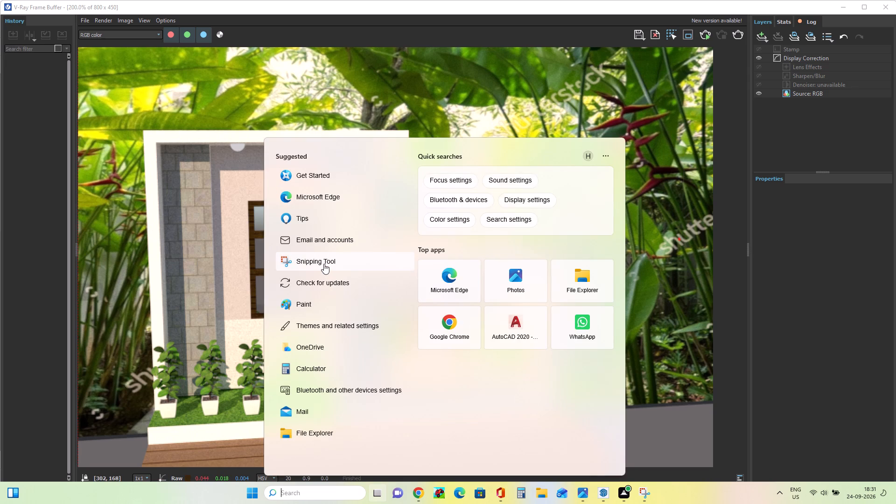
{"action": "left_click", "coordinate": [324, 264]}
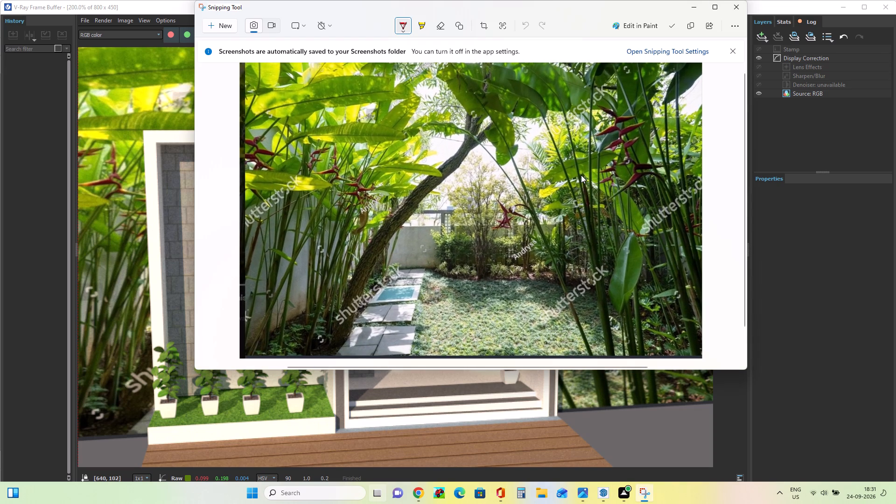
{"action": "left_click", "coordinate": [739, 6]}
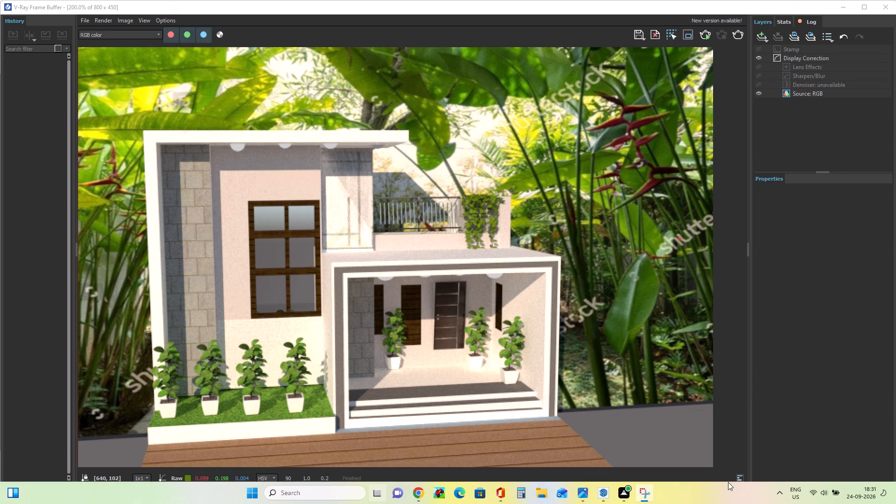
Switch to Snipping Tool and capture a rectangular snip of the rendered house in the V-Ray frame buffer.
{"action": "left_click", "coordinate": [298, 500]}
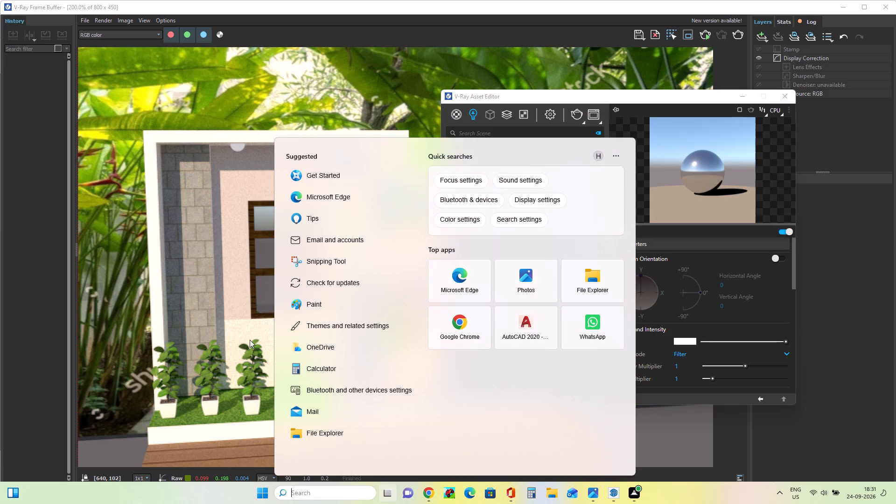
{"action": "left_click", "coordinate": [328, 260]}
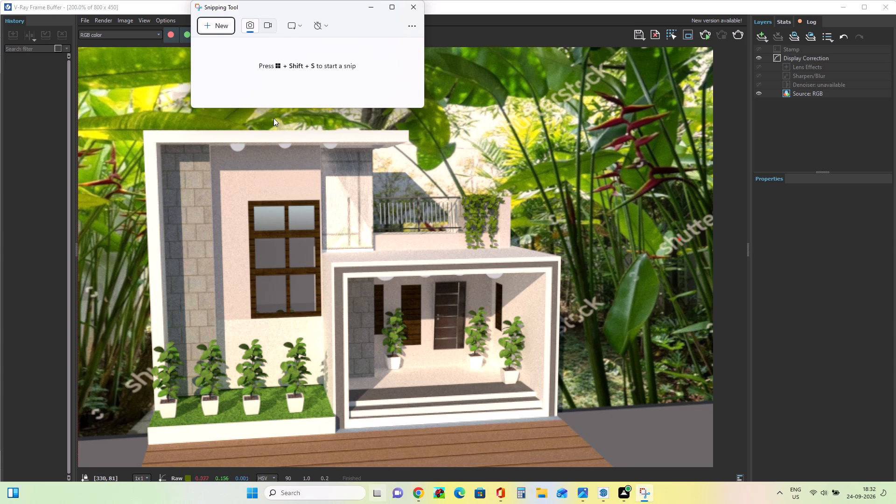
{"action": "left_click", "coordinate": [222, 25]}
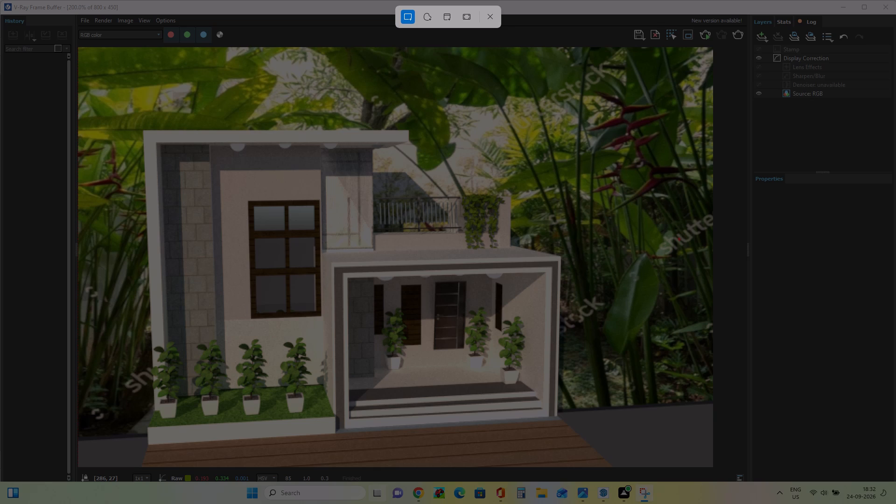
{"action": "left_click", "coordinate": [691, 47]}
{"action": "left_click_drag", "start_coordinate": [691, 47], "coordinate": [402, 197]}
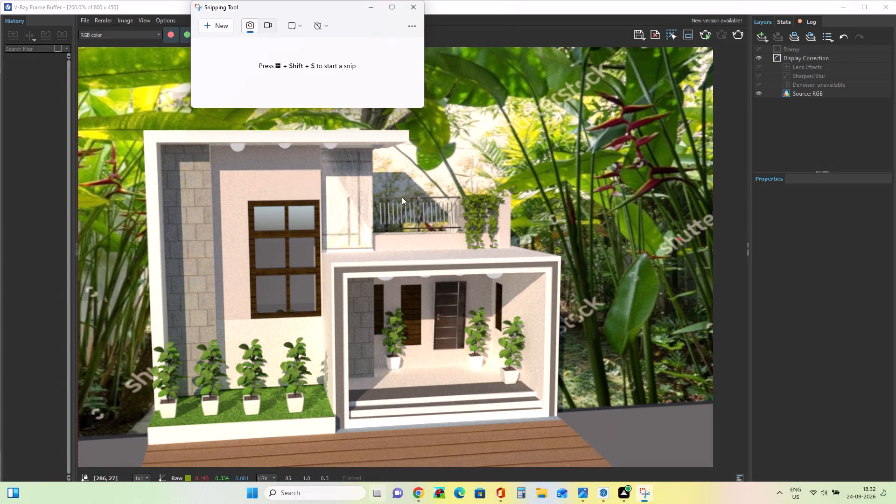
{"action": "left_click_drag", "start_coordinate": [402, 197], "coordinate": [371, 216]}
{"action": "left_click", "coordinate": [219, 24]}
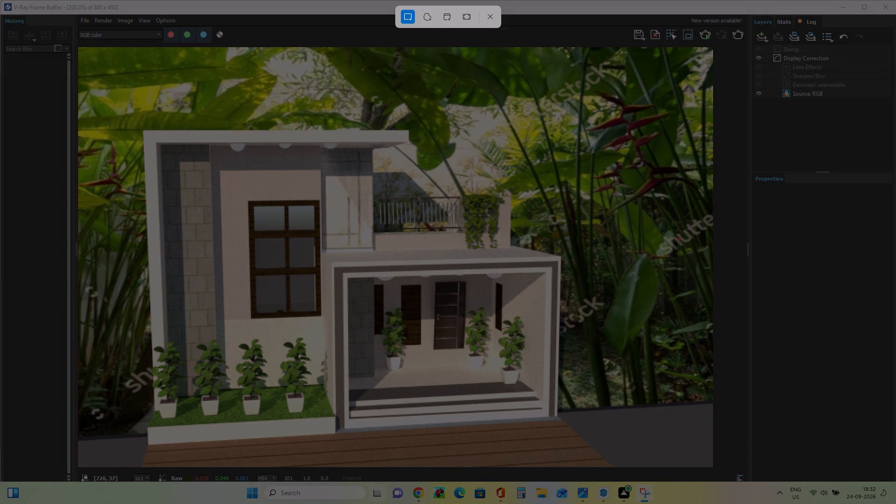
{"action": "left_click_drag", "start_coordinate": [664, 51], "coordinate": [630, 65]}
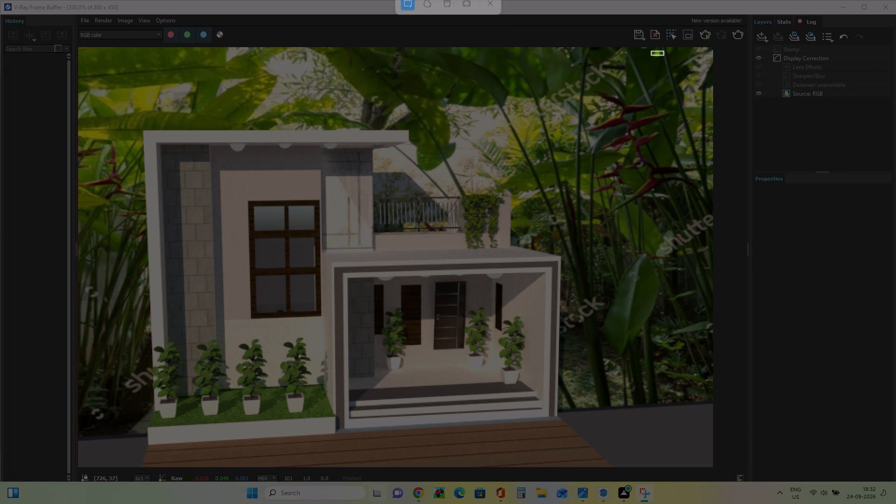
{"action": "left_click_drag", "start_coordinate": [630, 65], "coordinate": [76, 464]}
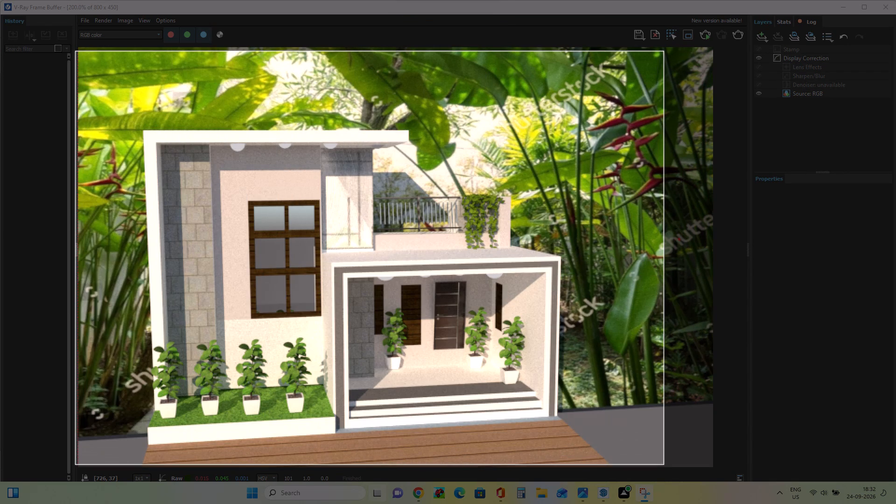
{"action": "left_click_drag", "start_coordinate": [76, 464], "coordinate": [55, 432]}
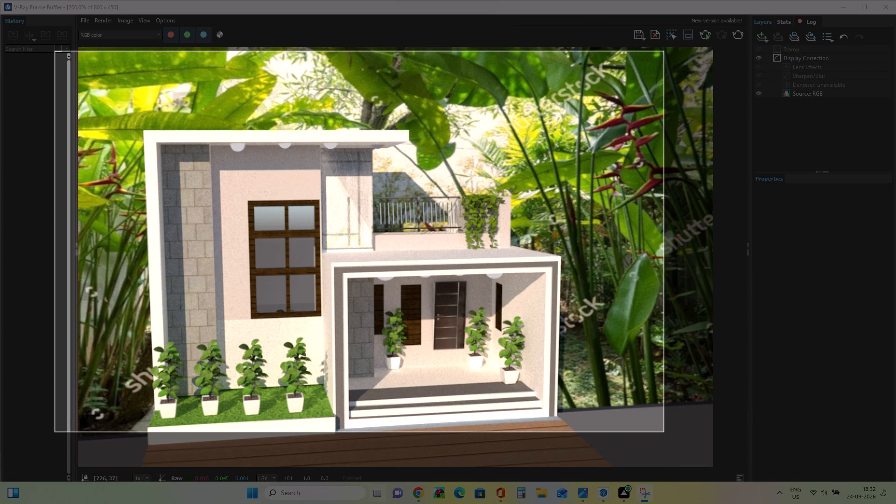
{"action": "left_click_drag", "start_coordinate": [55, 432], "coordinate": [57, 439]}
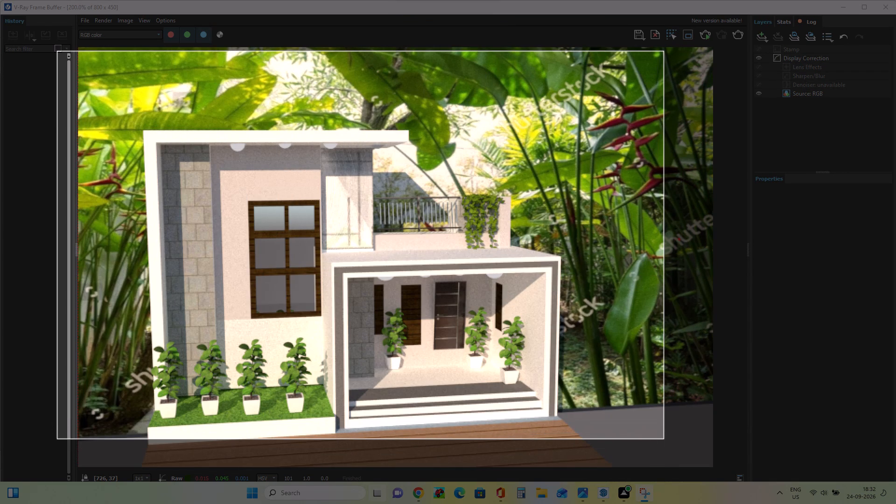
{"action": "left_click_drag", "start_coordinate": [57, 439], "coordinate": [56, 448]}
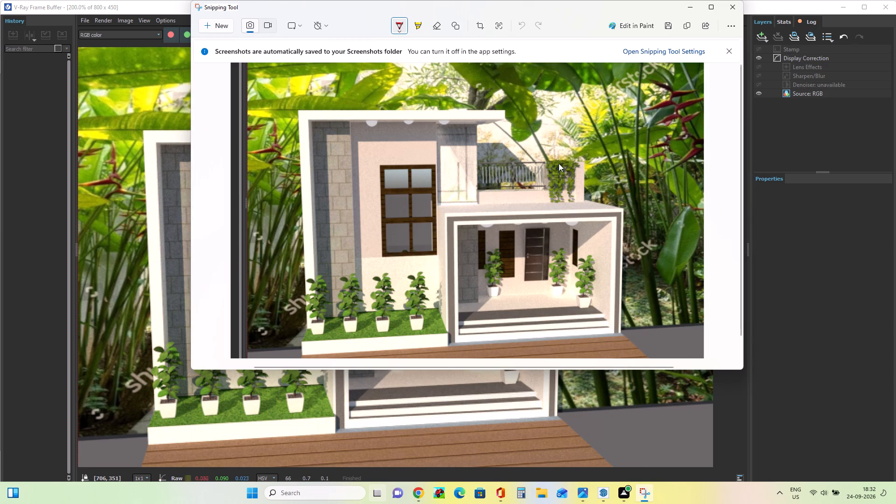
Save the snip to the Desktop as a PNG named "modern elevation pdf" and put Snipping Tool away.
{"action": "left_click", "coordinate": [669, 26]}
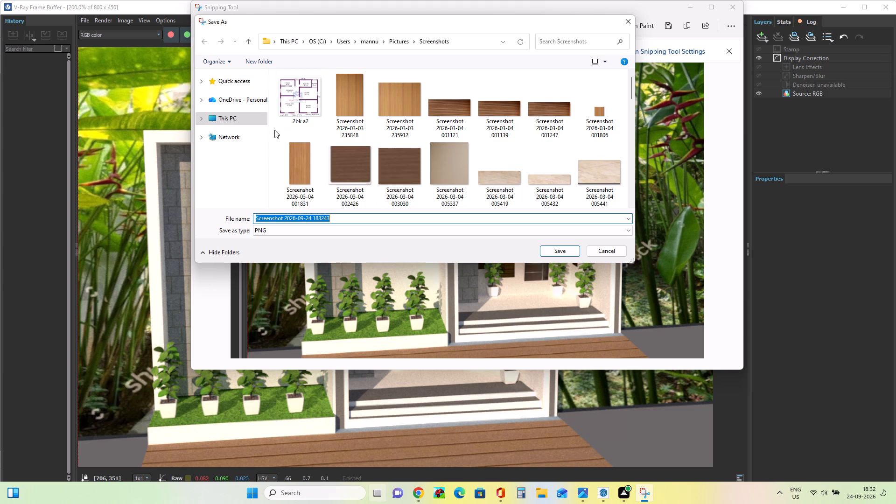
{"action": "left_click", "coordinate": [238, 97]}
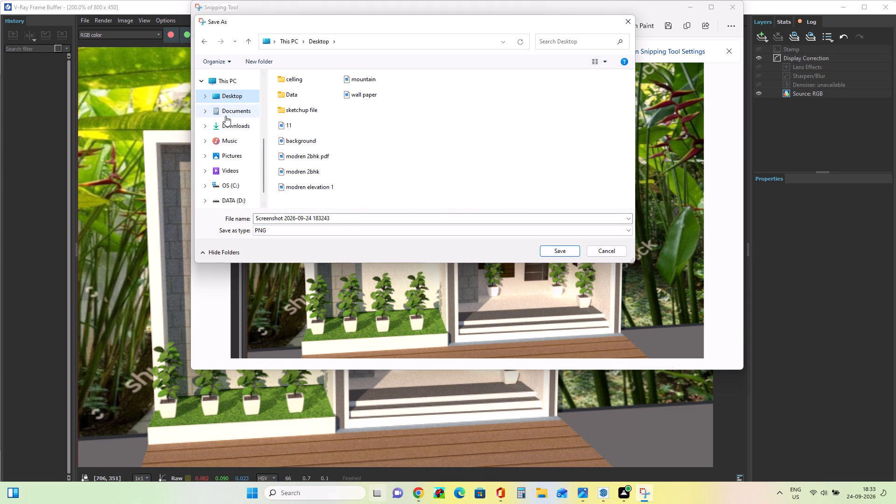
{"action": "left_click", "coordinate": [333, 220]}
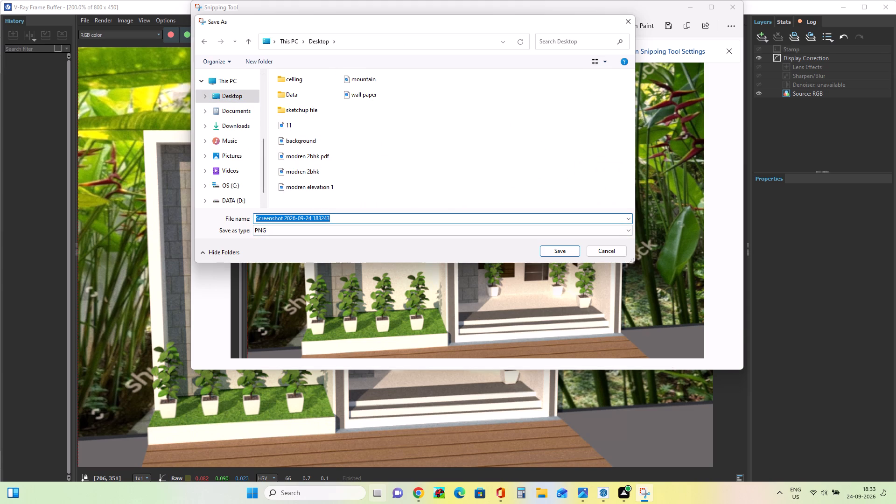
{"action": "key", "text": "Delete"}
{"action": "type", "text": "modern"}
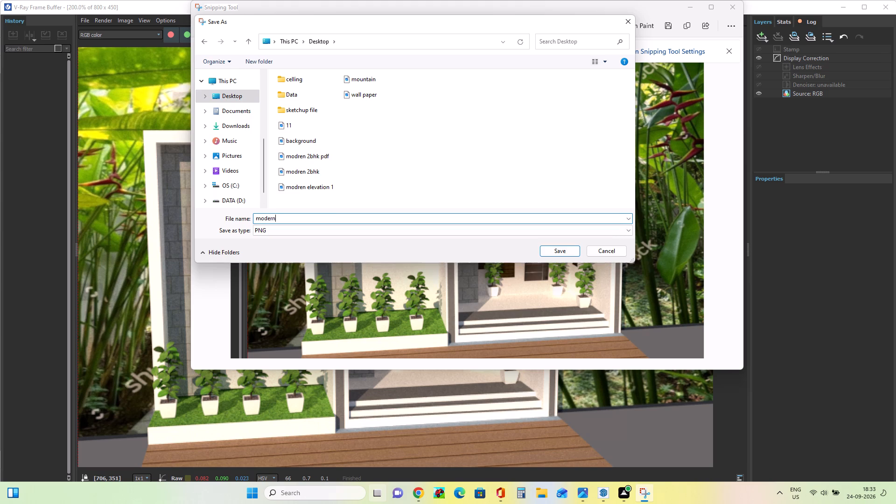
{"action": "key", "text": "space"}
{"action": "type", "text": "elevation"}
{"action": "key", "text": "space"}
{"action": "type", "text": "pdf"}
{"action": "left_click", "coordinate": [566, 253]}
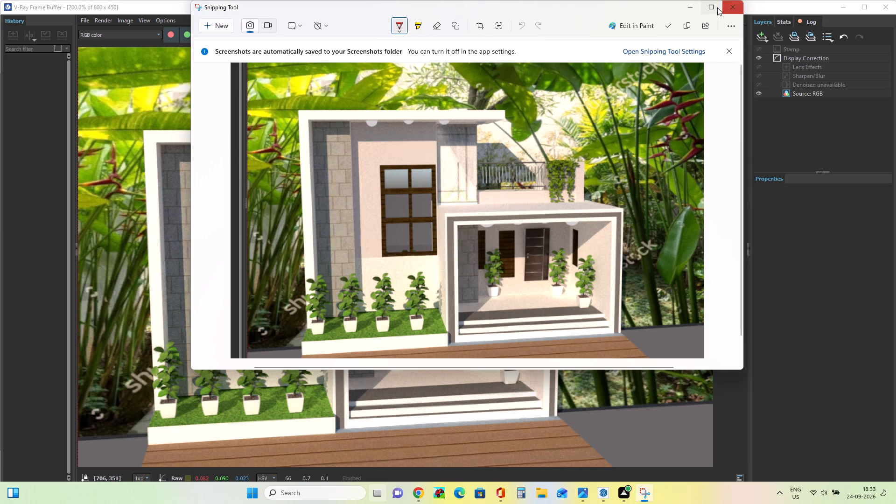
{"action": "left_click", "coordinate": [688, 6]}
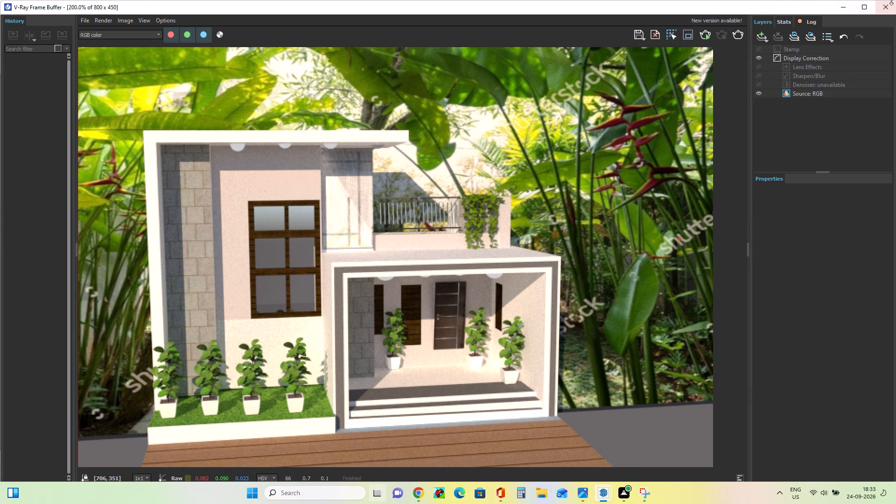
Close the V-Ray frame buffer and the Asset Editor, and clear the selection in the model.
{"action": "left_click", "coordinate": [886, 3]}
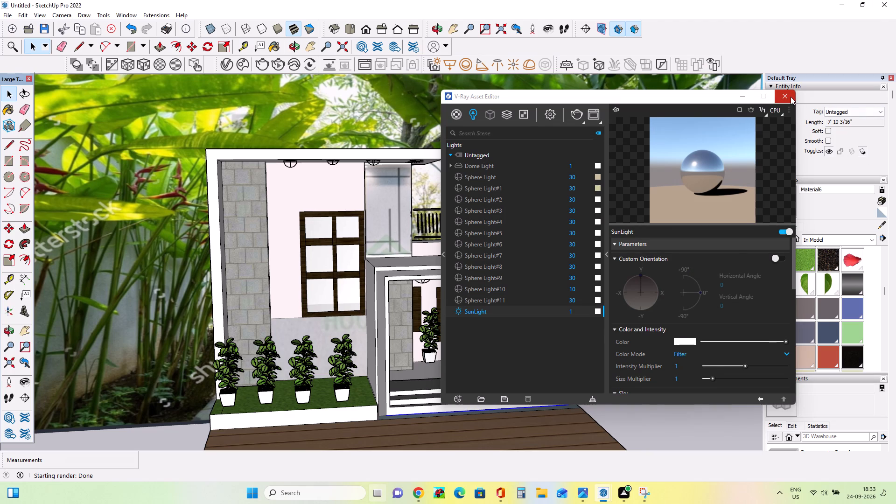
{"action": "left_click", "coordinate": [791, 97]}
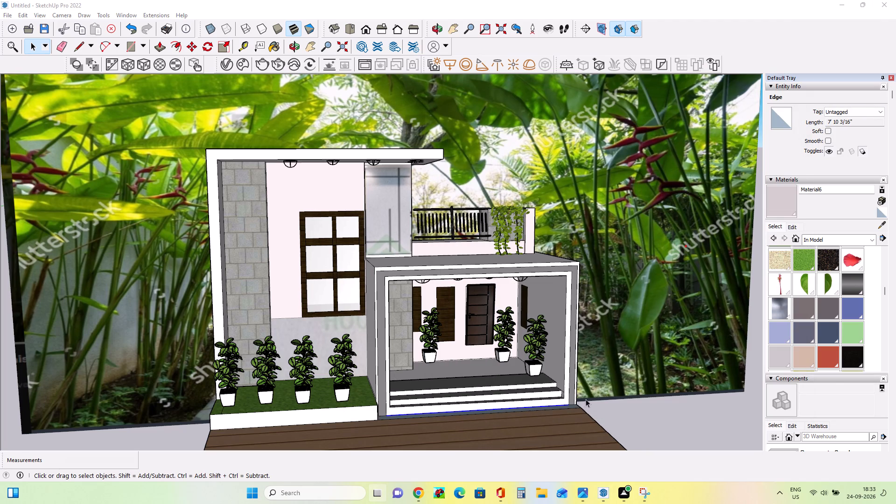
{"action": "left_click", "coordinate": [635, 407]}
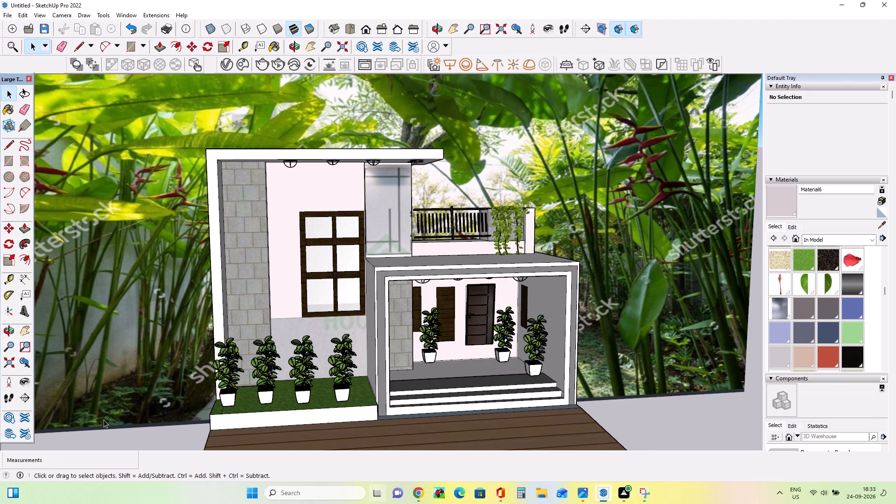
{"action": "left_click", "coordinate": [150, 433]}
{"action": "left_click", "coordinate": [159, 441]}
Save the model to the Desktop as a SketchUp file named "modren elevation 1 pdf" and minimize the modeling window.
{"action": "key", "text": "ctrl+s"}
{"action": "scroll", "coordinate": [65, 201], "scroll_direction": "right", "scroll_amount": 1}
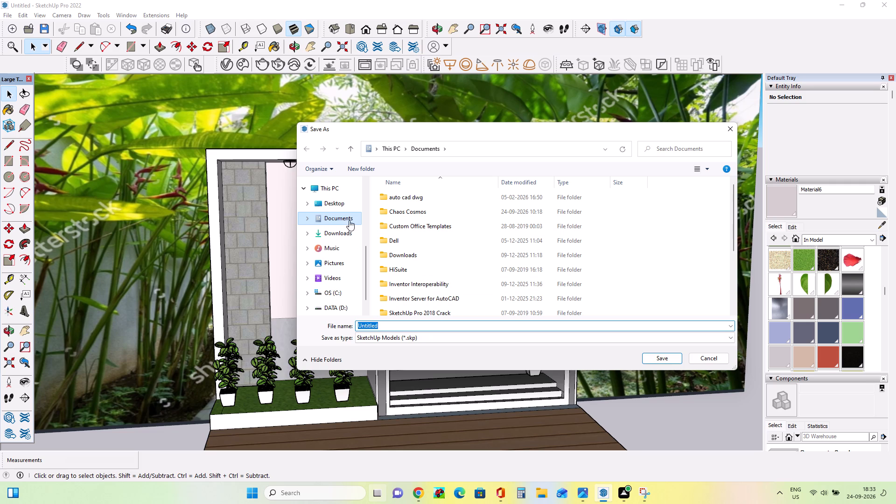
{"action": "left_click", "coordinate": [345, 203]}
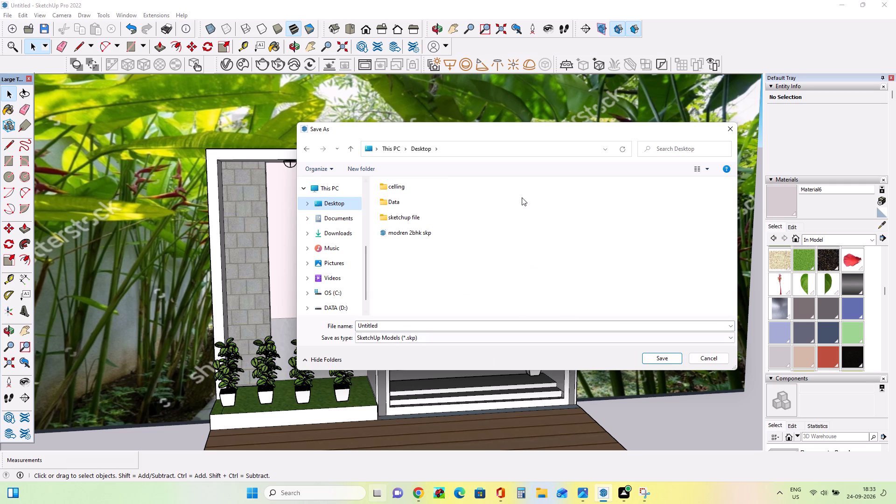
{"action": "left_click", "coordinate": [437, 327]}
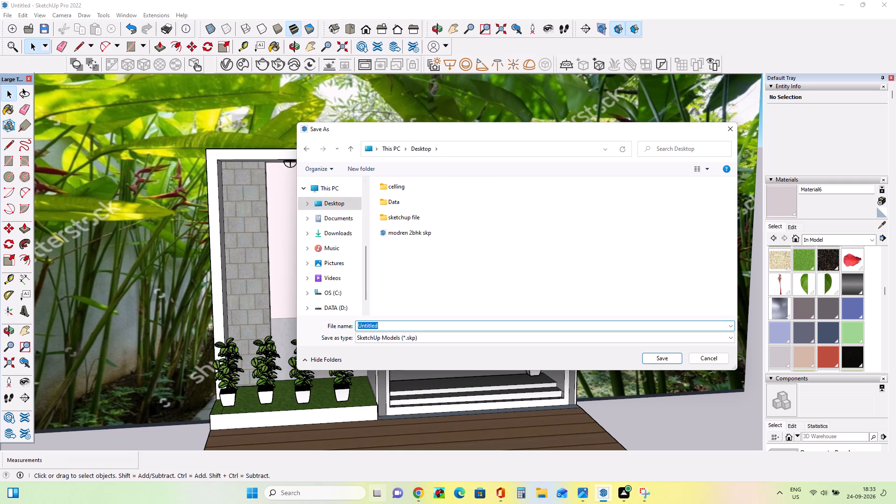
{"action": "key", "text": "BackSpace"}
{"action": "type", "text": "mo"}
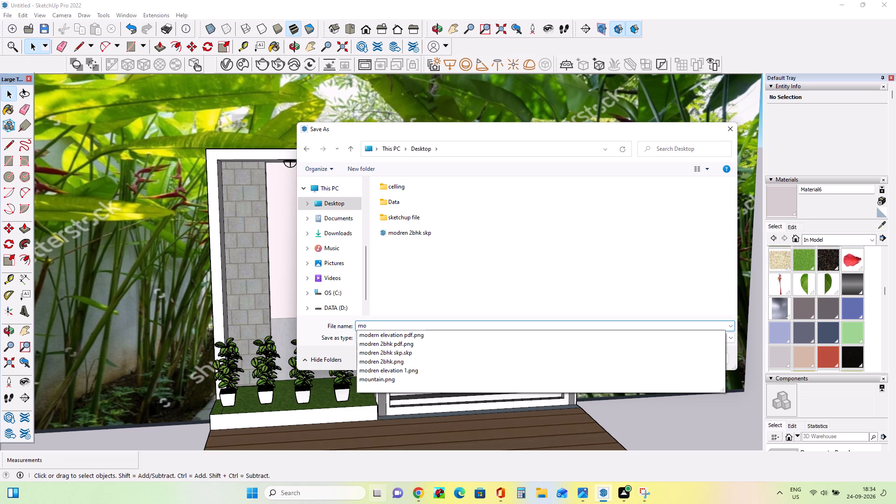
{"action": "type", "text": "dren"}
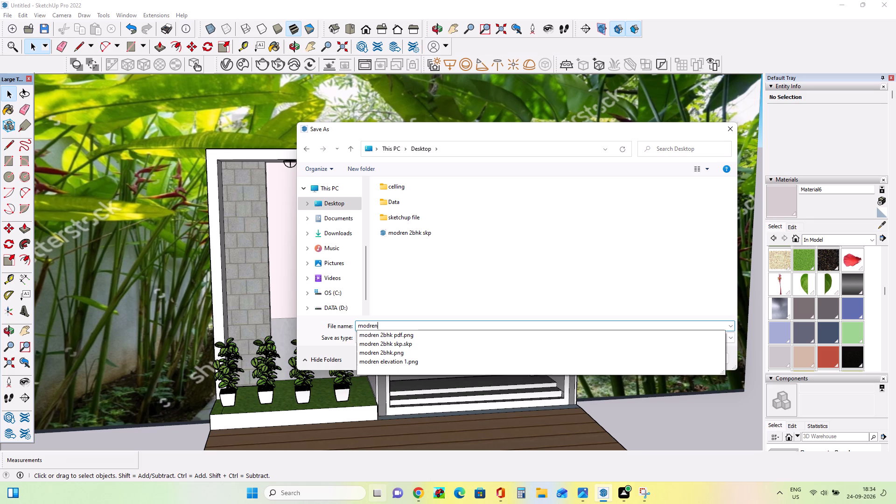
{"action": "key", "text": "space"}
{"action": "key", "text": "e"}
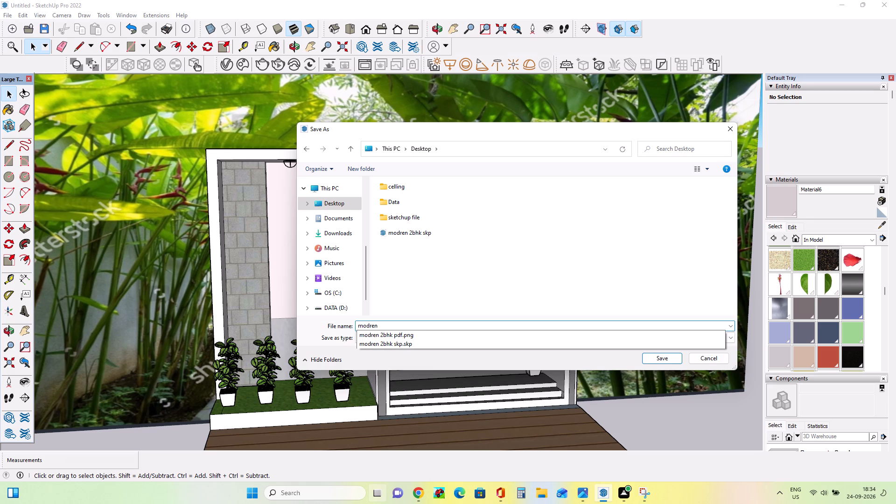
{"action": "key", "text": "Down"}
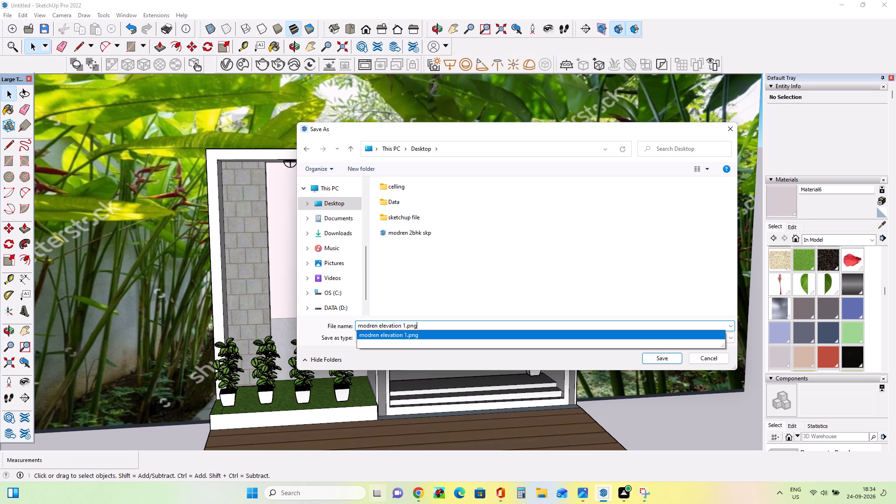
{"action": "left_click", "coordinate": [448, 336]}
{"action": "left_click", "coordinate": [426, 325]}
{"action": "key", "text": "BackSpace"}
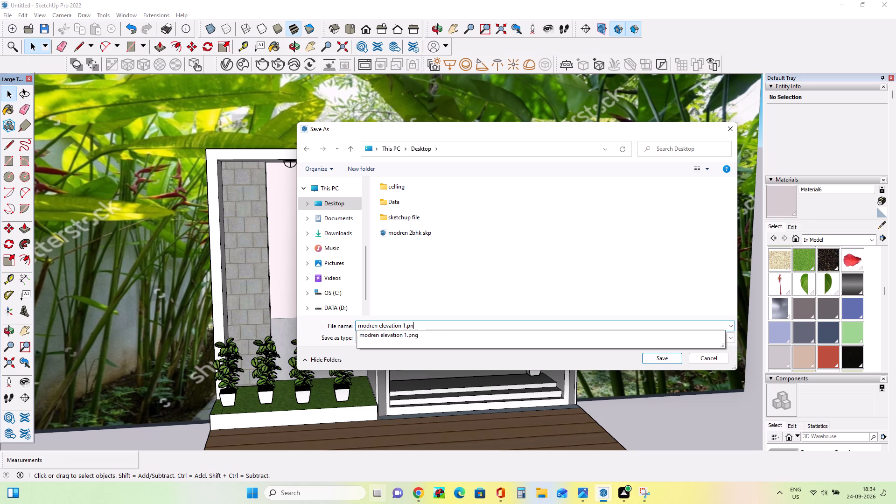
{"action": "key", "text": "BackSpace"}
{"action": "key", "text": "BackSpace"}
{"action": "key", "text": "BackSpace"}
{"action": "key", "text": "space"}
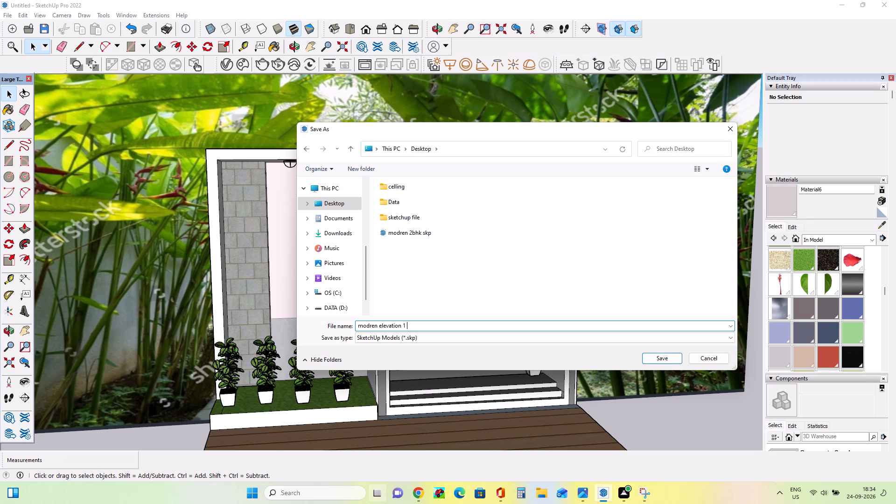
{"action": "type", "text": "pdf"}
{"action": "left_click", "coordinate": [661, 357]}
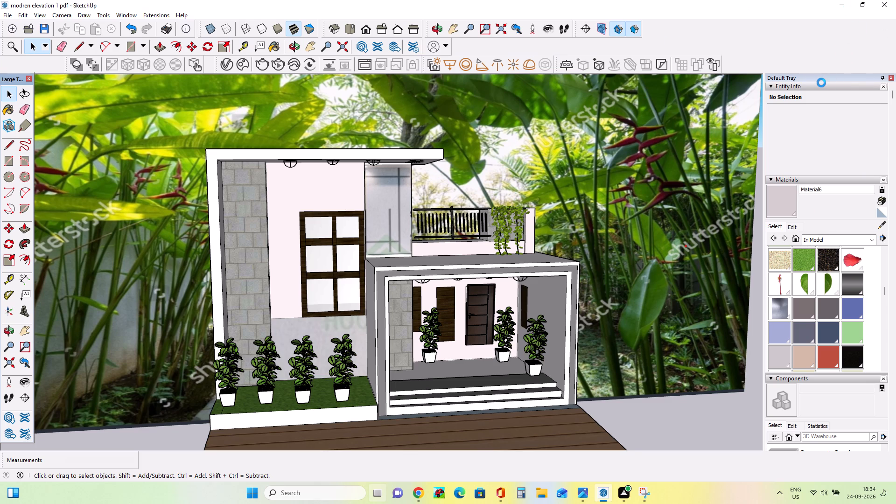
{"action": "left_click", "coordinate": [843, 3]}
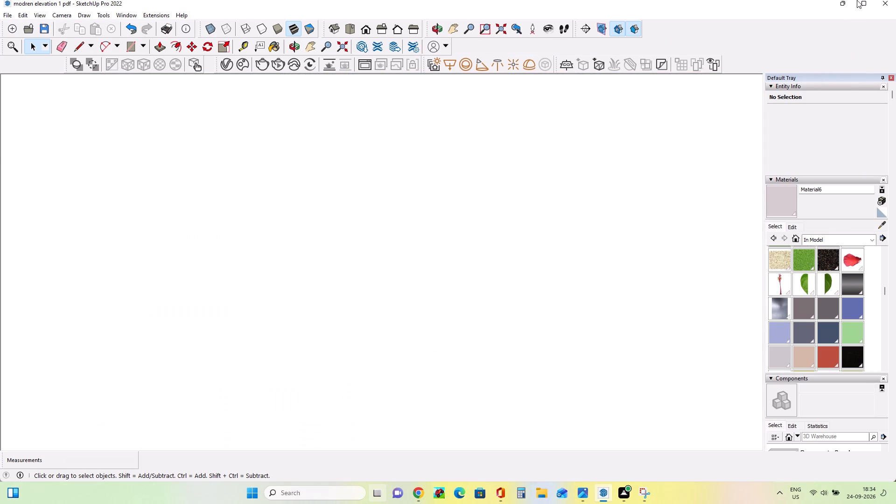